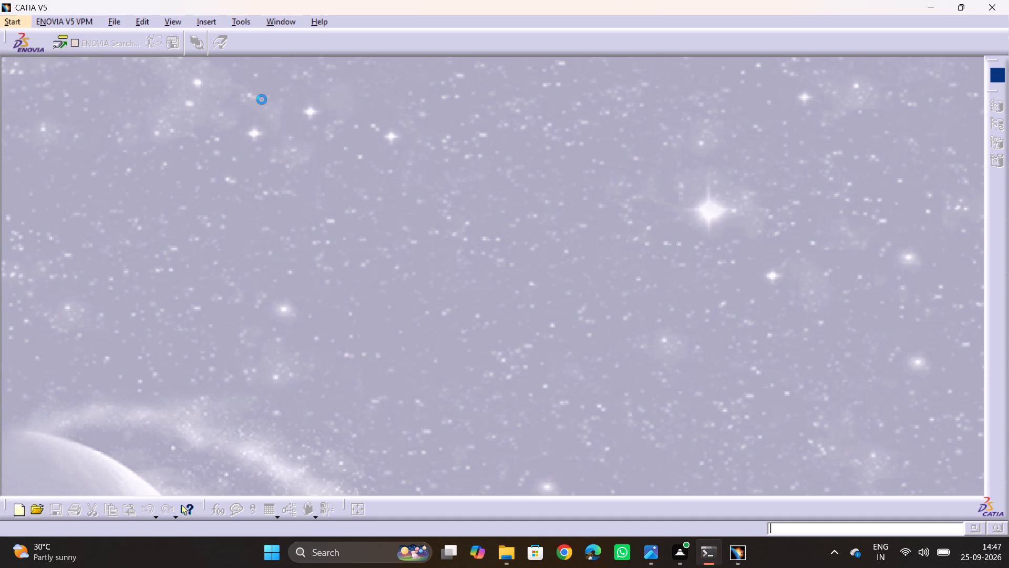
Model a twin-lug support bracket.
Switch to the Part Design workbench and add a new part to the empty product.
click(383, 135)
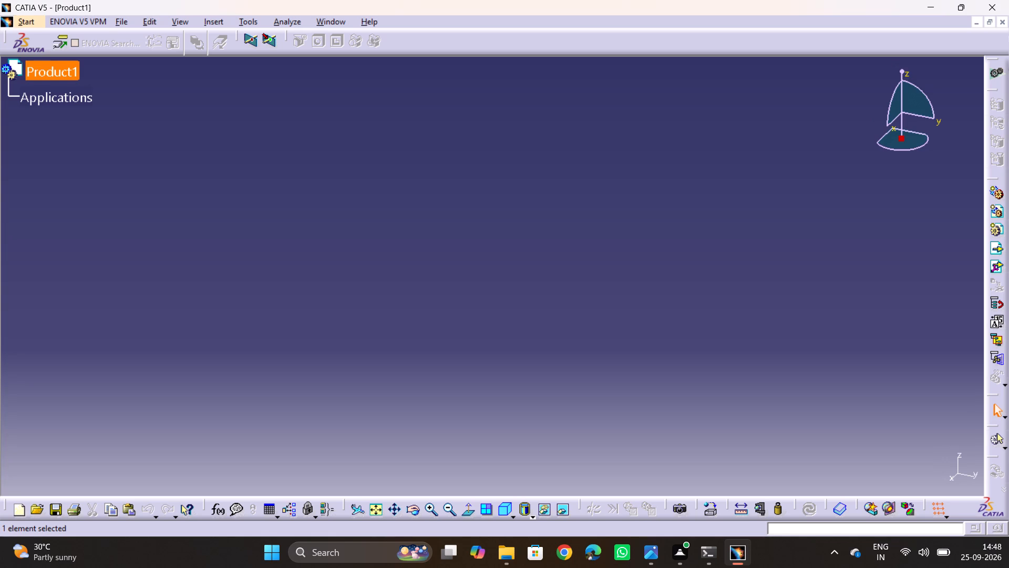
click(32, 21)
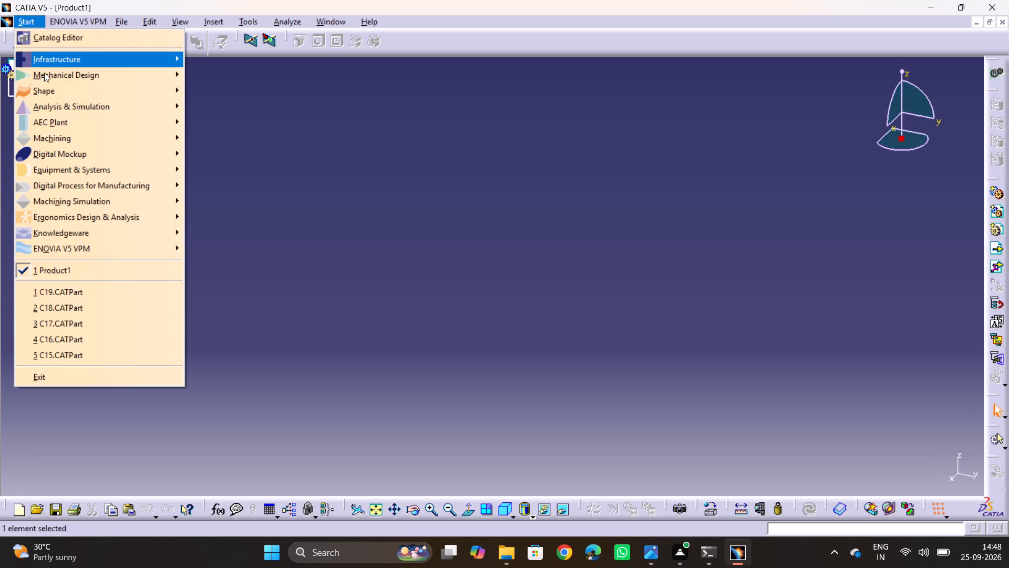
click(47, 67)
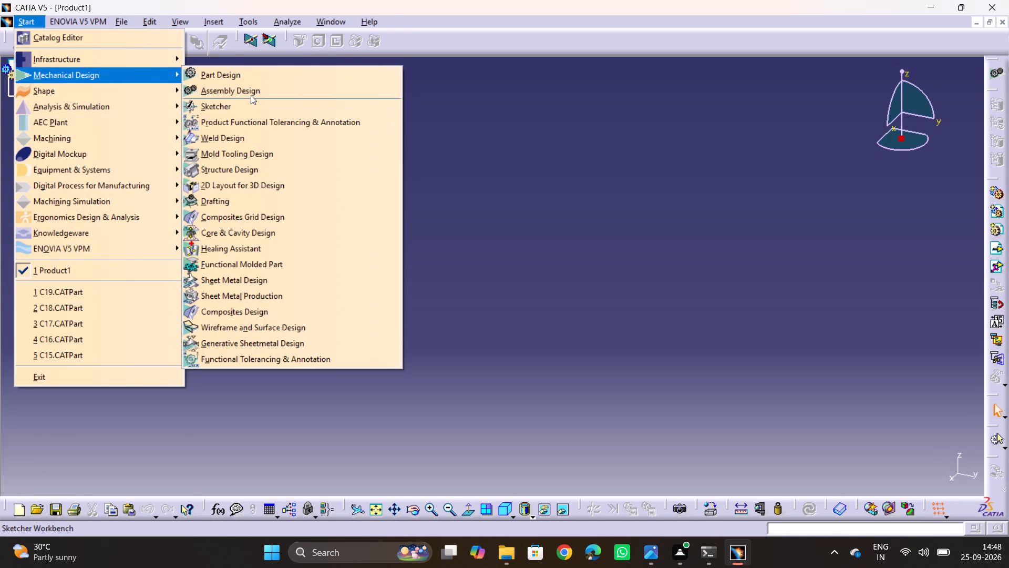
click(254, 80)
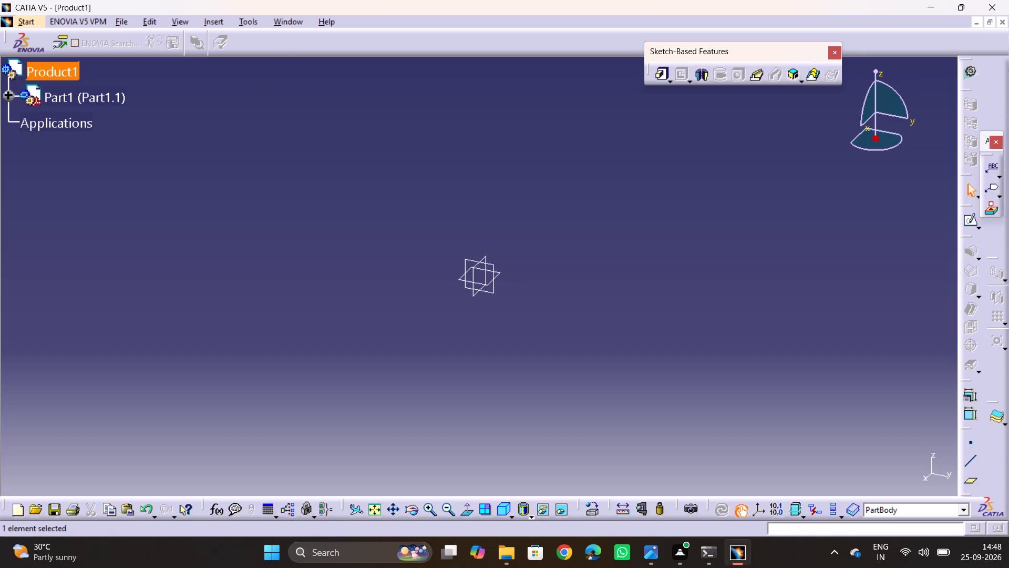
Consult the 18.jpg reference drawing and open a new sketch on the part's yz plane.
key(alt+Tab)
key(alt+Tab)
click(658, 555)
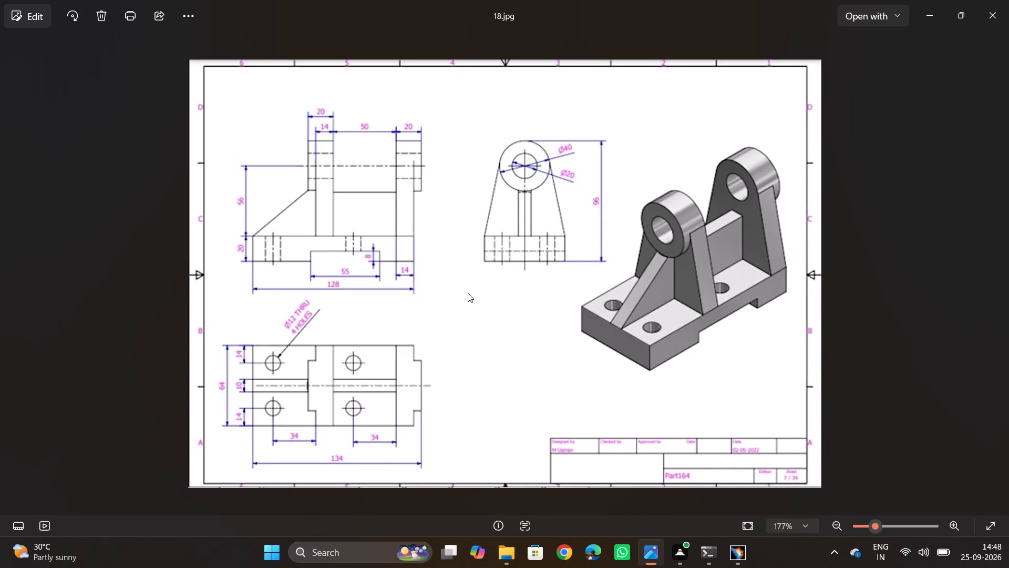
key(alt+Tab)
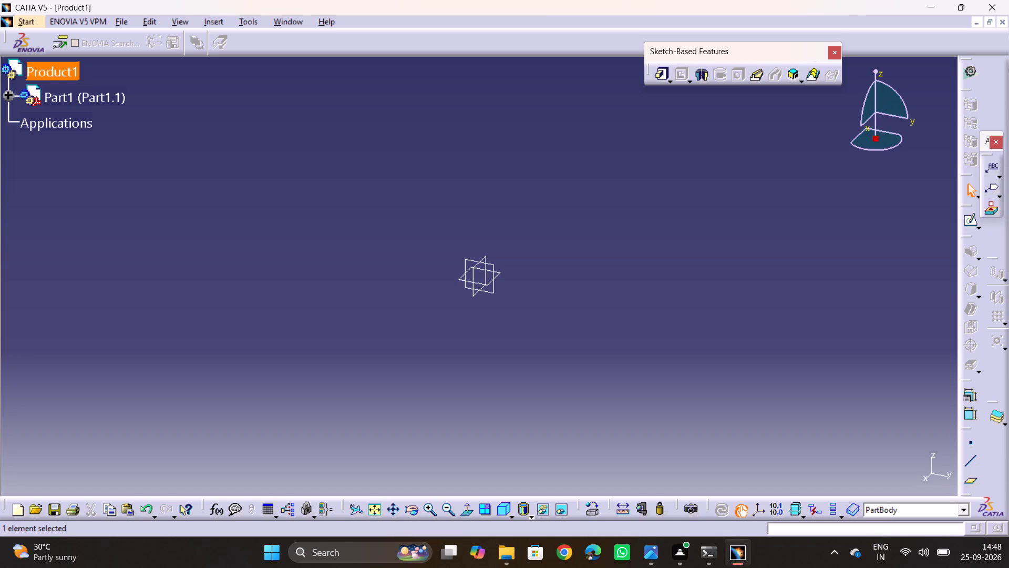
click(491, 265)
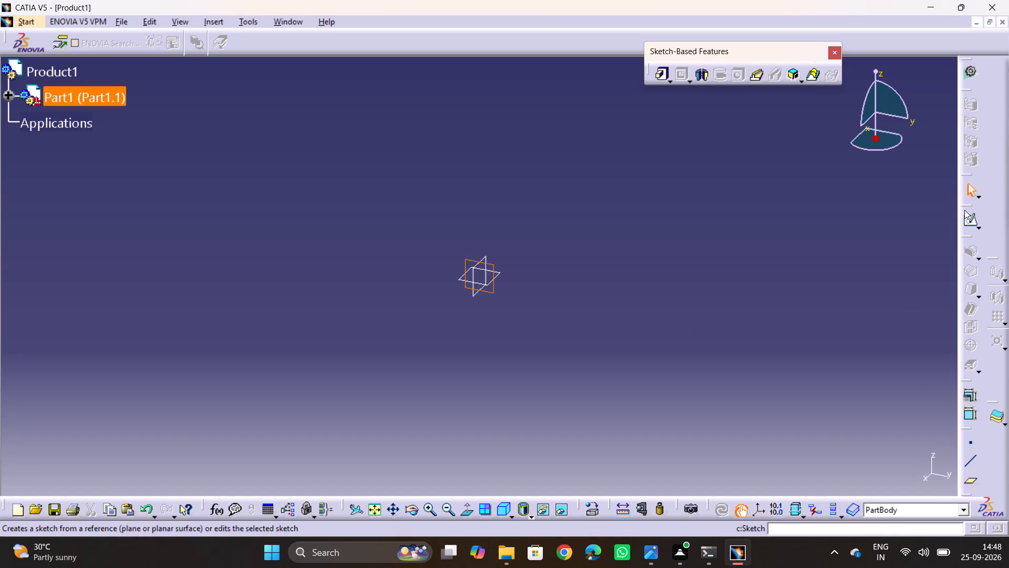
click(969, 216)
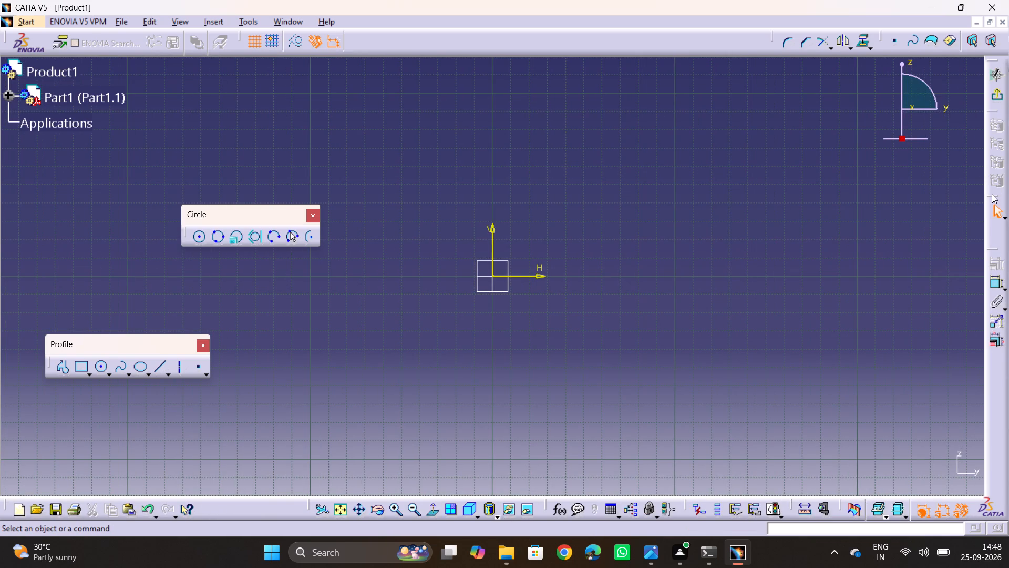
Sketch a rectangle about 127 mm wide and 29 mm high with its bottom edge on the horizontal axis, crossing the vertical axis.
key(alt+Tab)
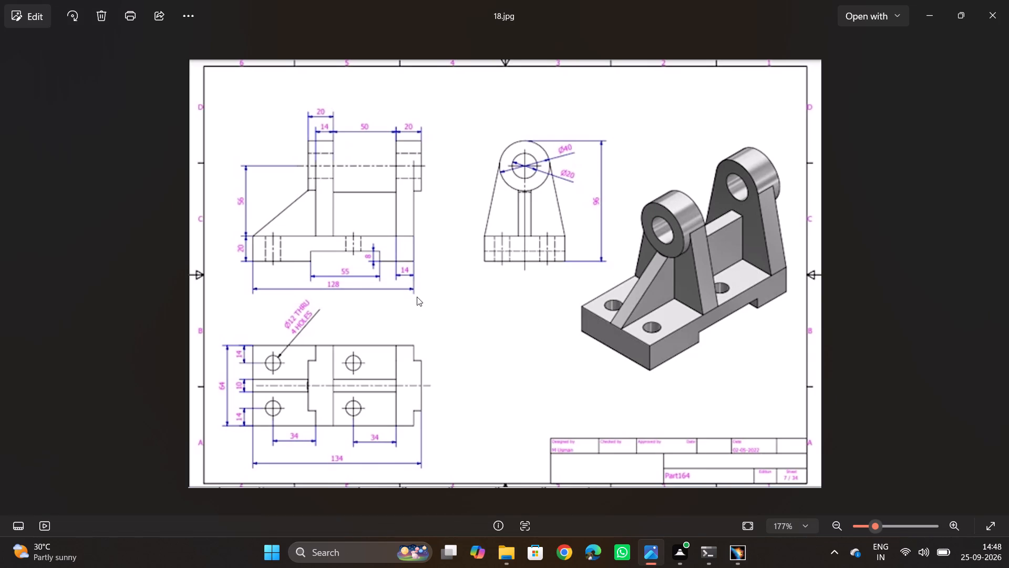
key(alt+Tab)
ctrl+middle_drag(495, 270, 512, 230)
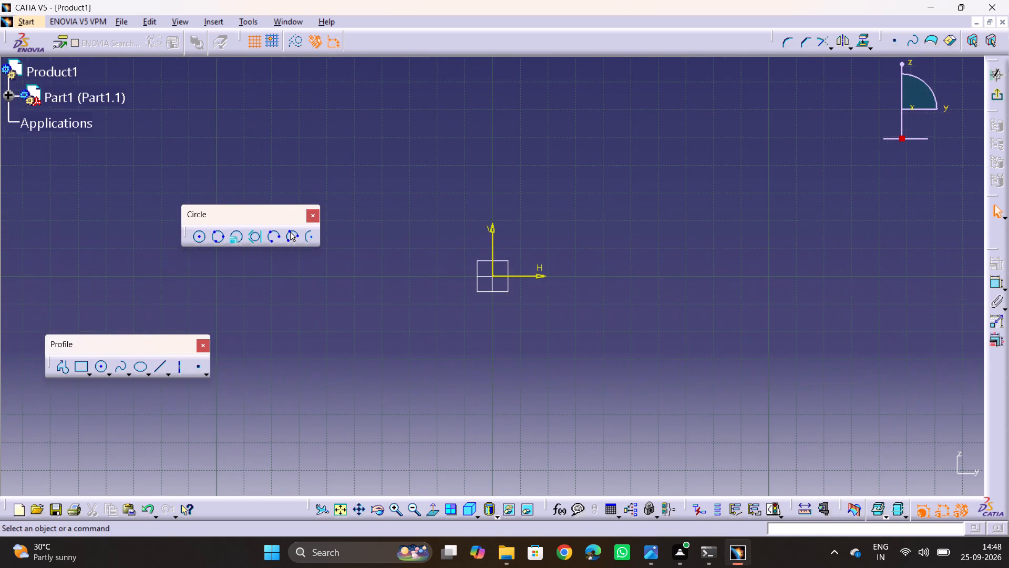
click(79, 369)
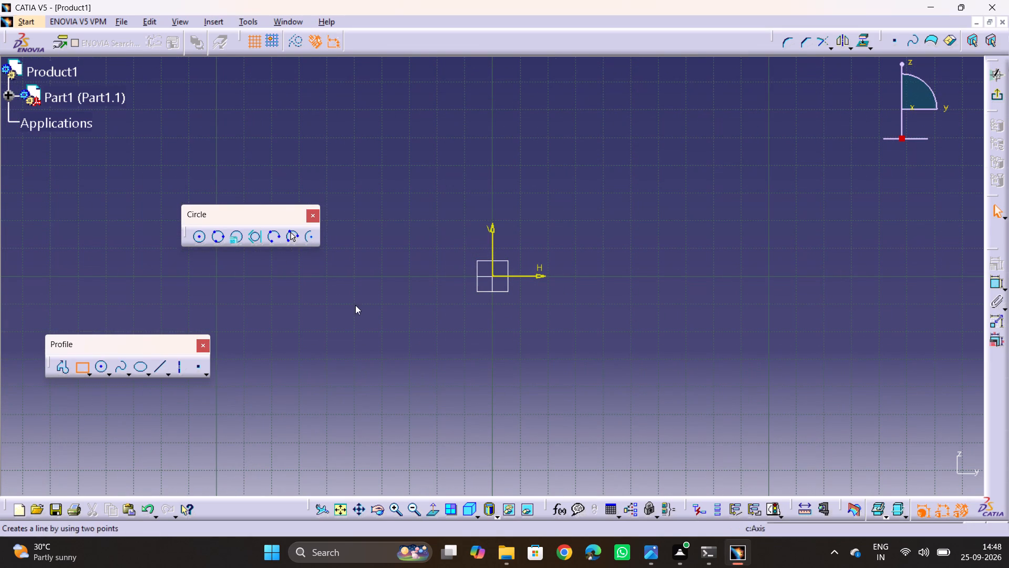
click(339, 278)
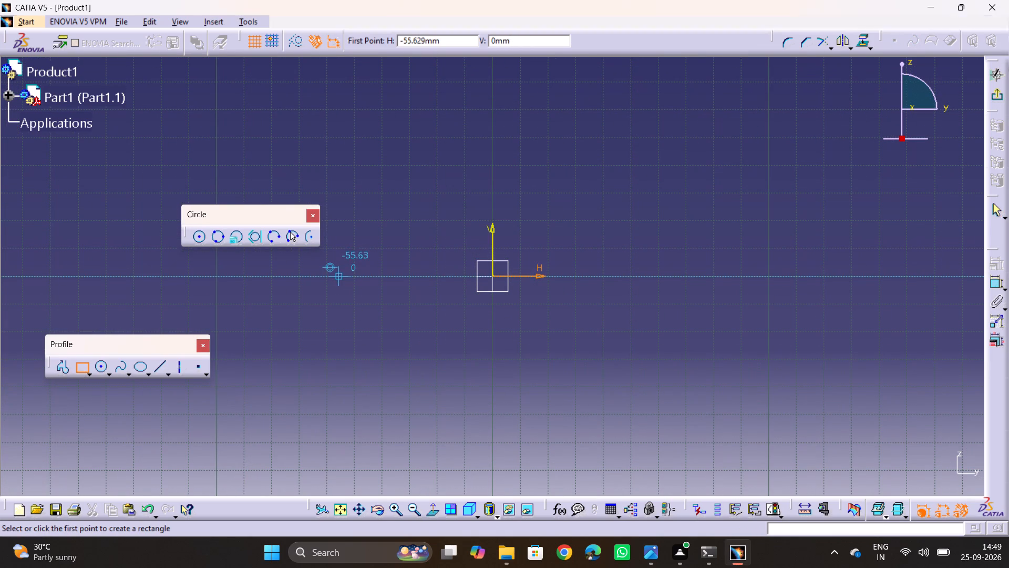
click(689, 195)
click(803, 239)
Dimension the rectangle's bottom edge and set its length to 128 mm, following the reference drawing.
key(alt+Tab)
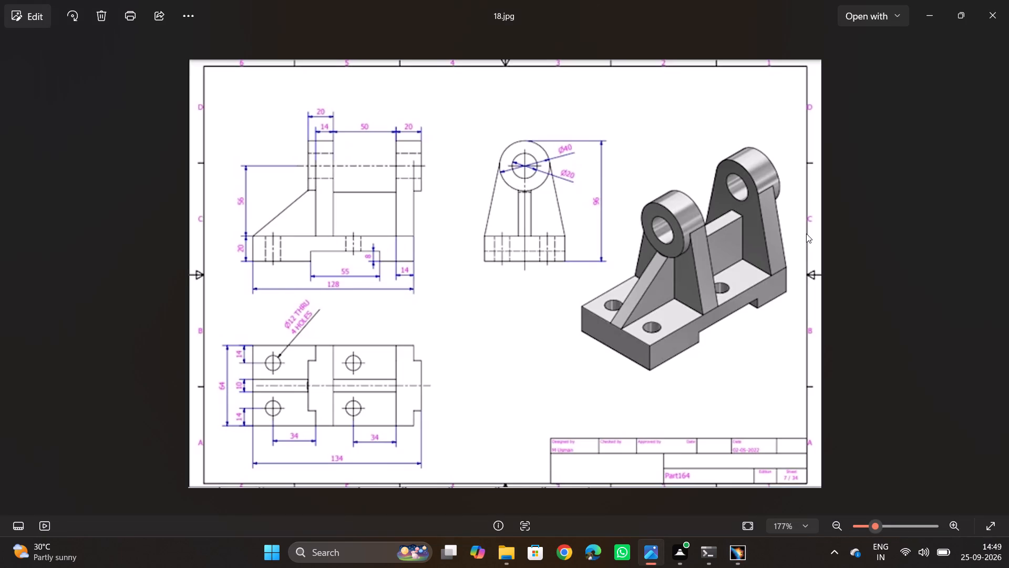
key(alt+Tab)
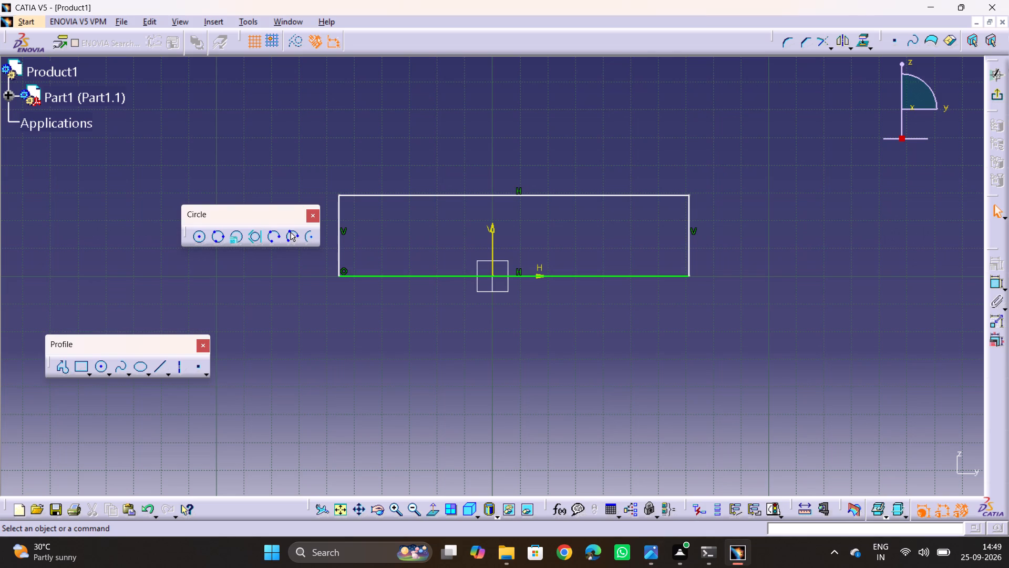
click(992, 286)
click(635, 275)
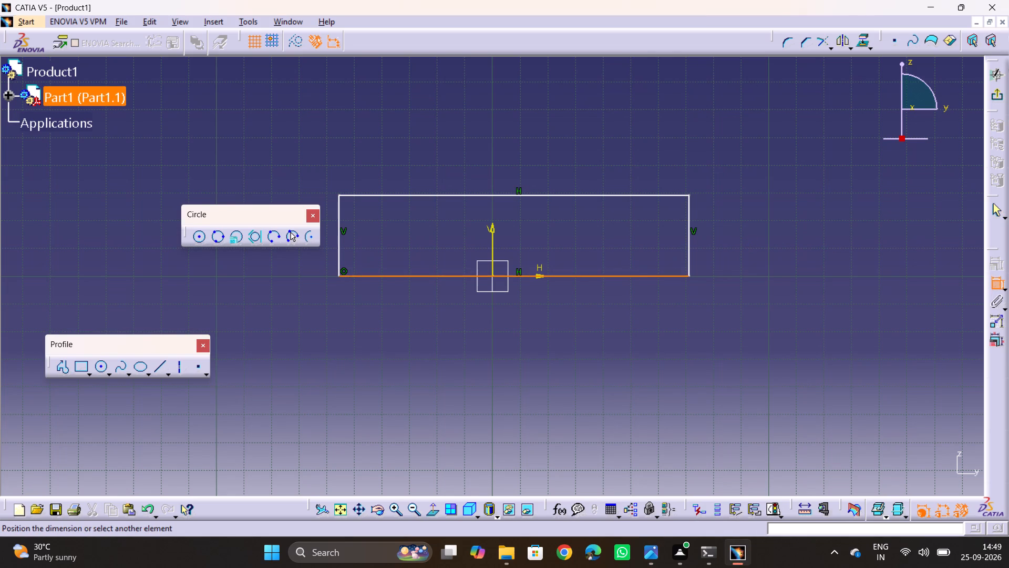
click(470, 330)
double_click(470, 327)
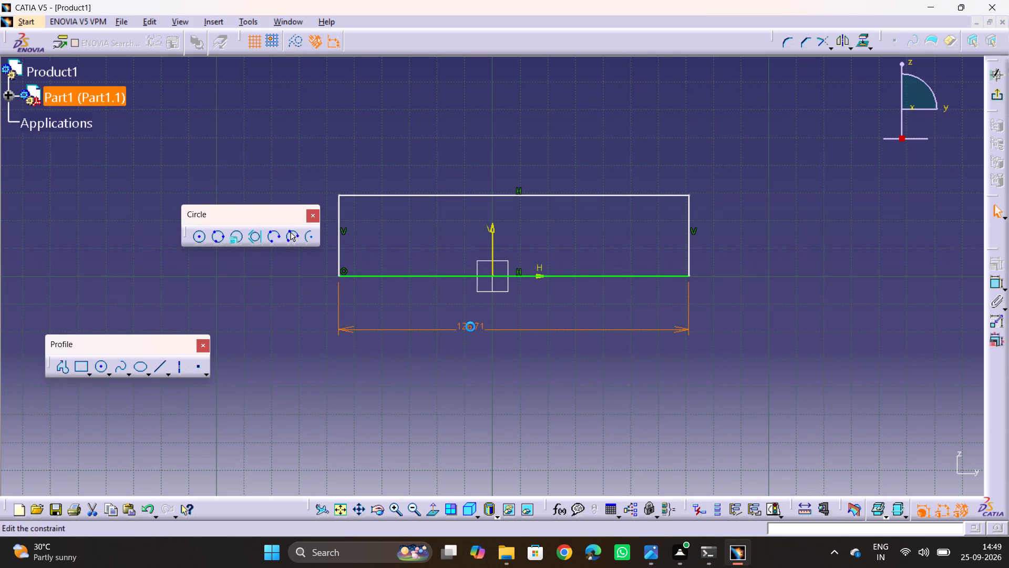
text(128)
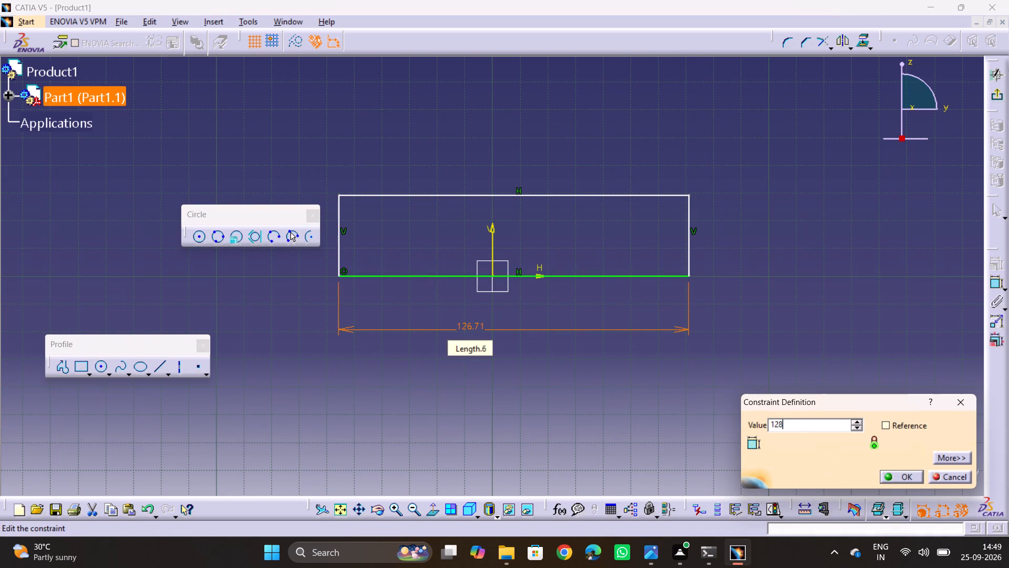
key(Return)
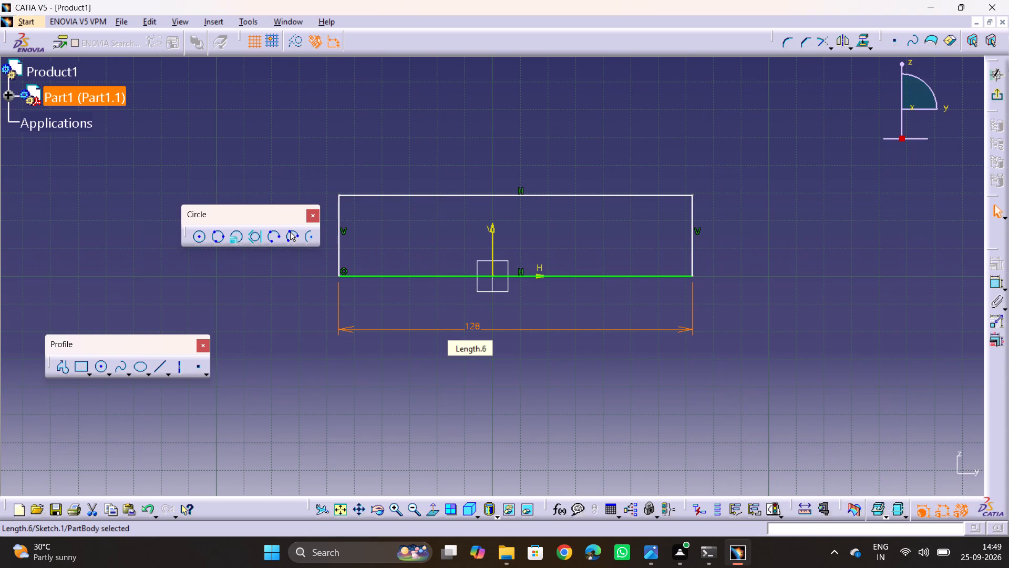
Dimension the rectangle's height at its right edge and set it to 20 mm, following the reference drawing.
key(alt+Tab)
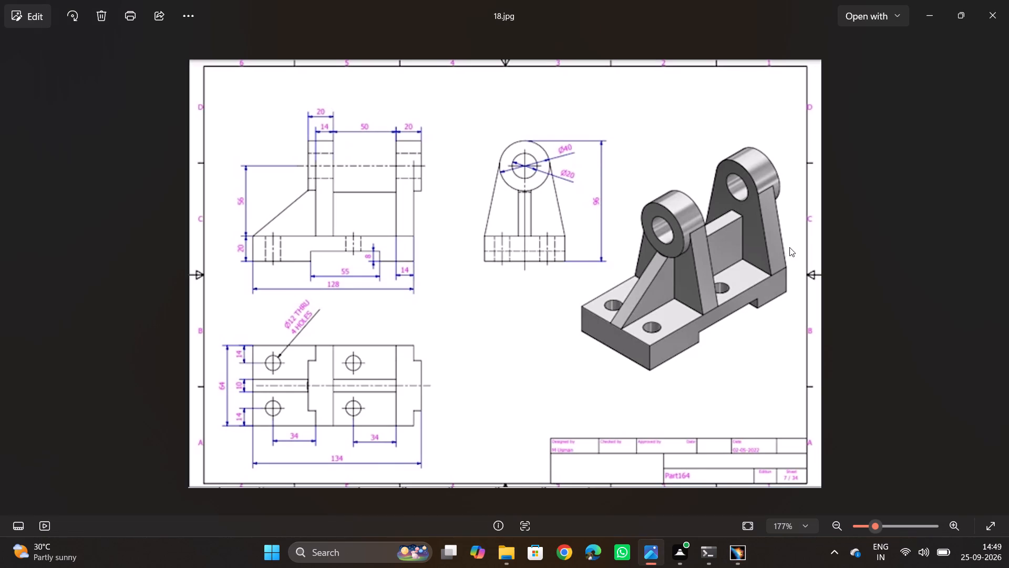
key(alt+Tab)
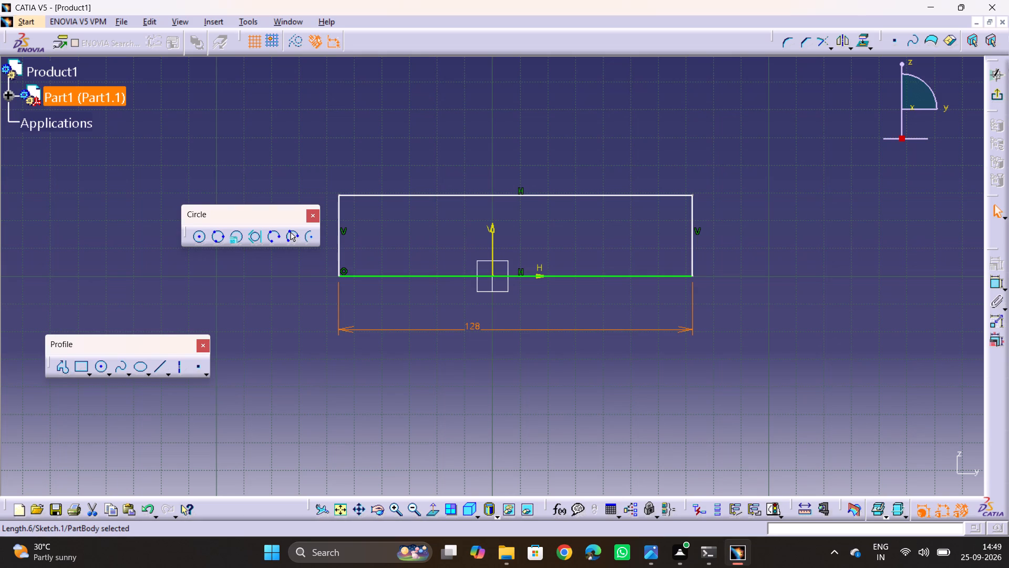
click(990, 283)
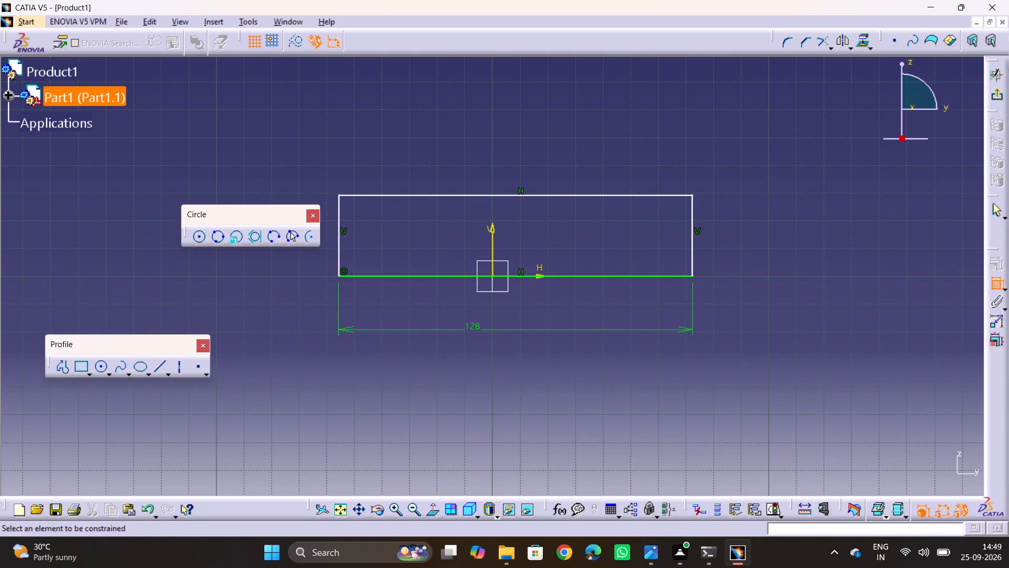
click(694, 257)
click(721, 255)
double_click(725, 253)
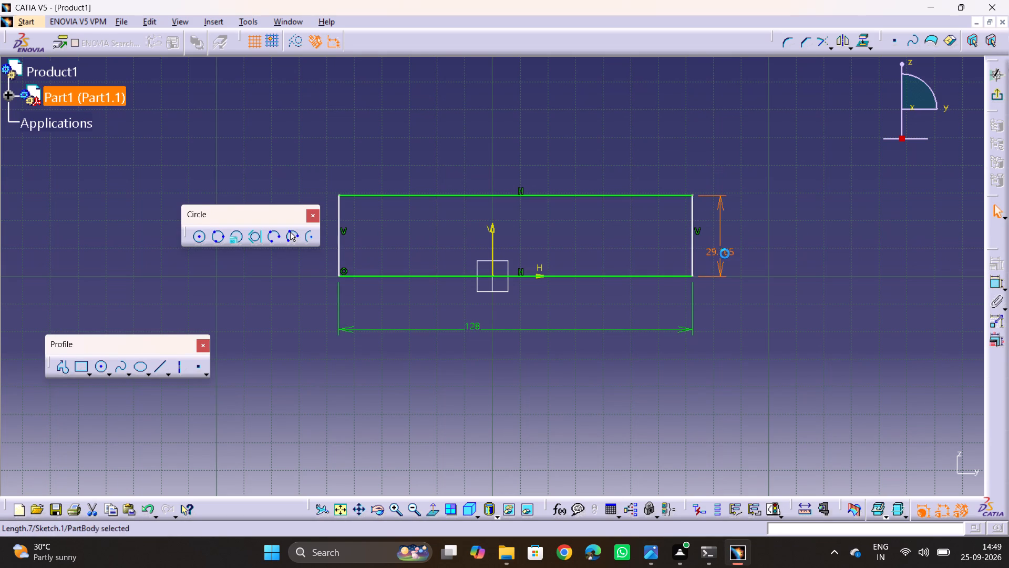
text(20)
key(Return)
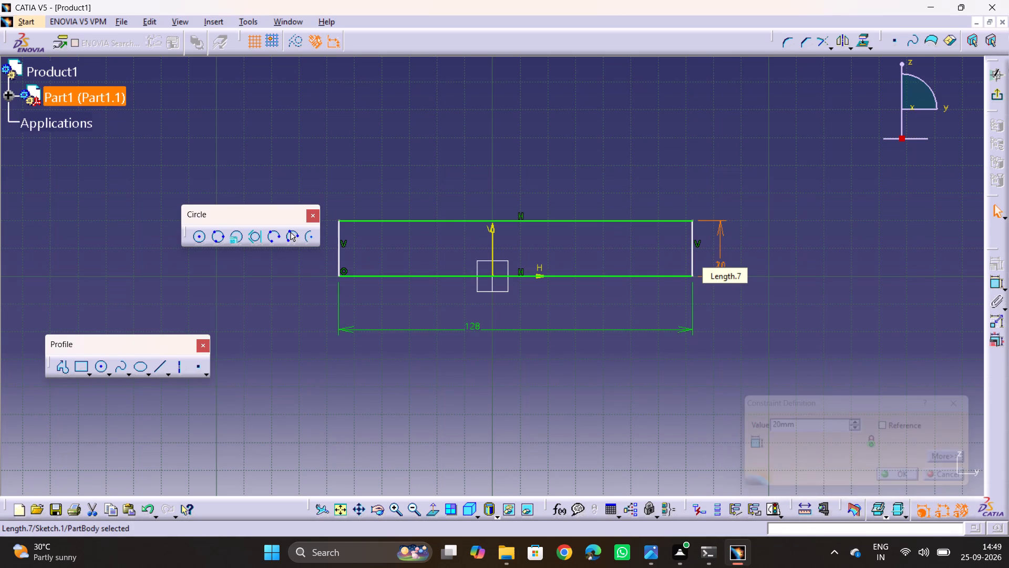
click(749, 335)
Constrain the distance from the vertical axis to the rectangle's right edge to 64 mm.
click(995, 289)
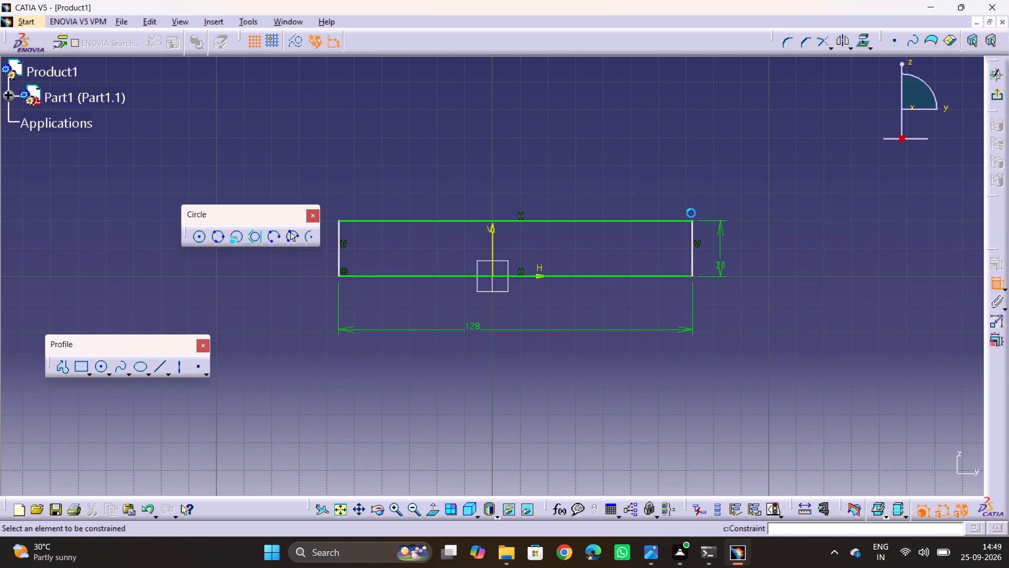
click(492, 247)
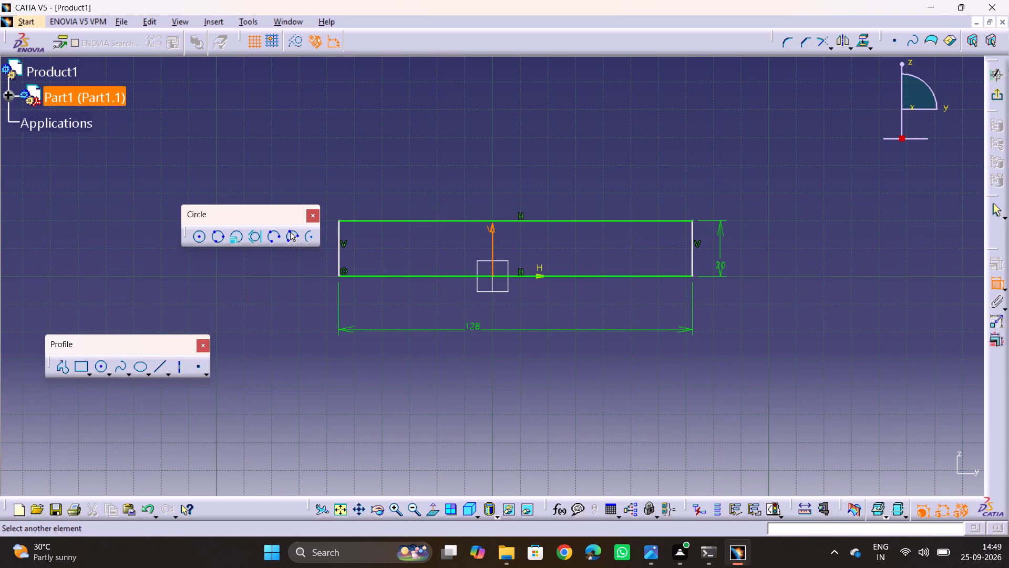
click(691, 265)
click(609, 297)
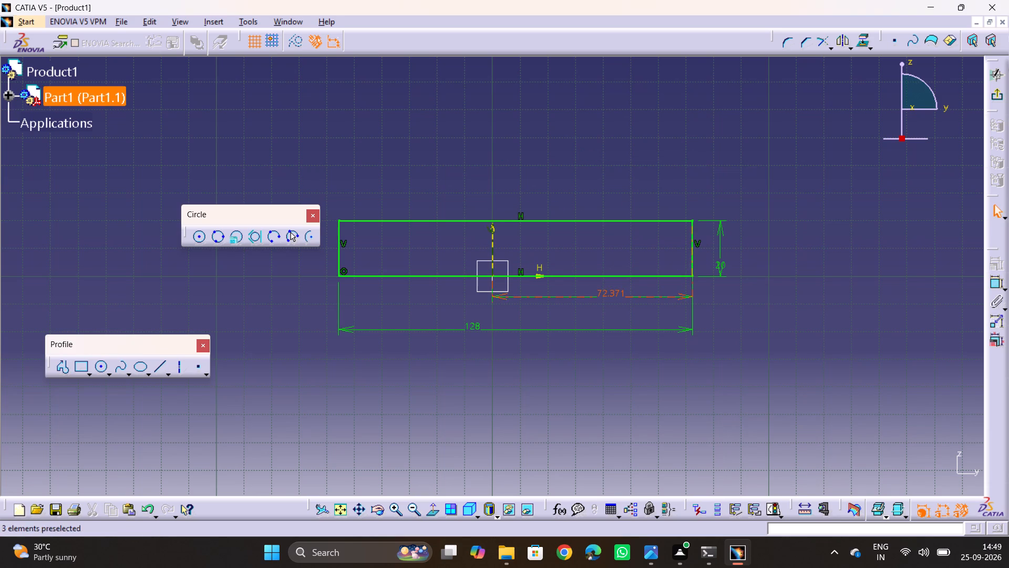
double_click(606, 290)
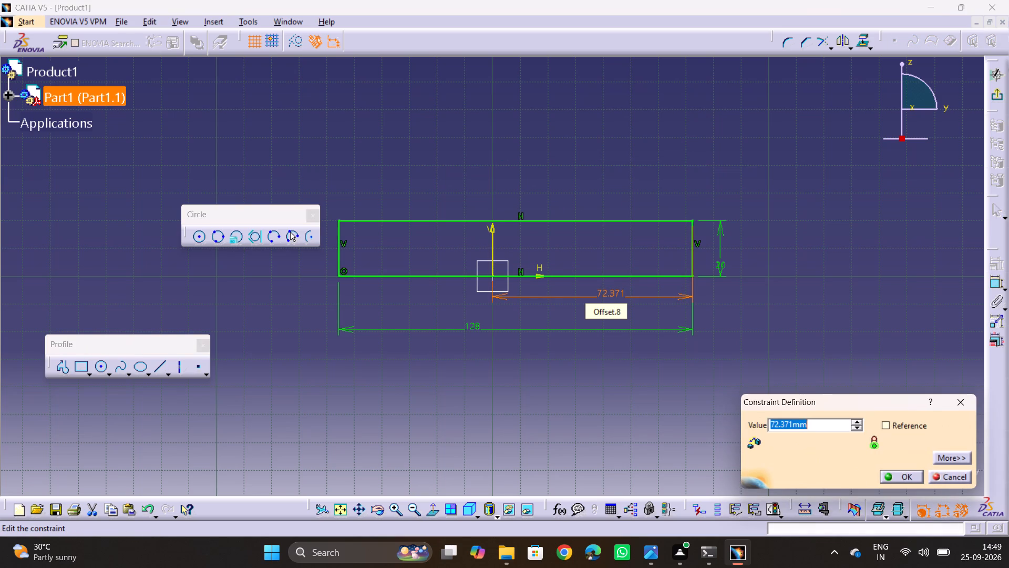
text(64)
key(Return)
click(561, 152)
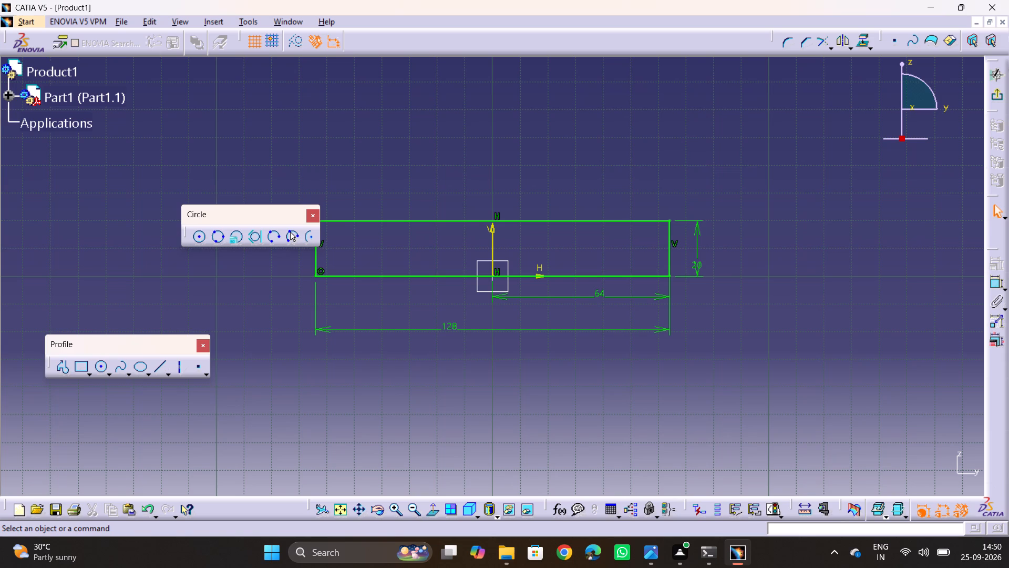
Sketch a smaller rectangle about 27 mm wide and 7 mm high inside the base profile, with its bottom edge on the profile's bottom edge.
key(alt+Tab)
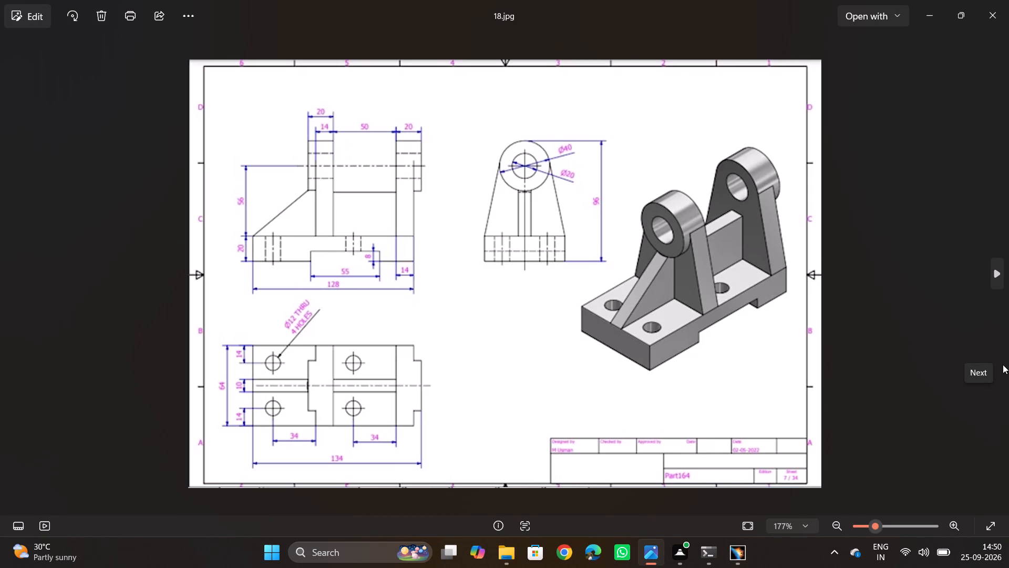
key(alt+Tab)
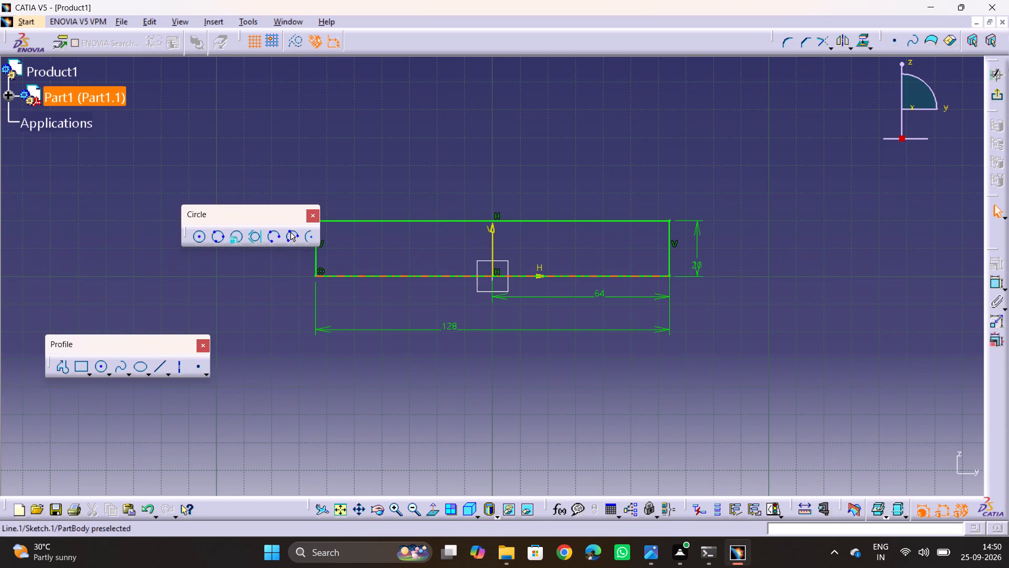
key(alt+Tab)
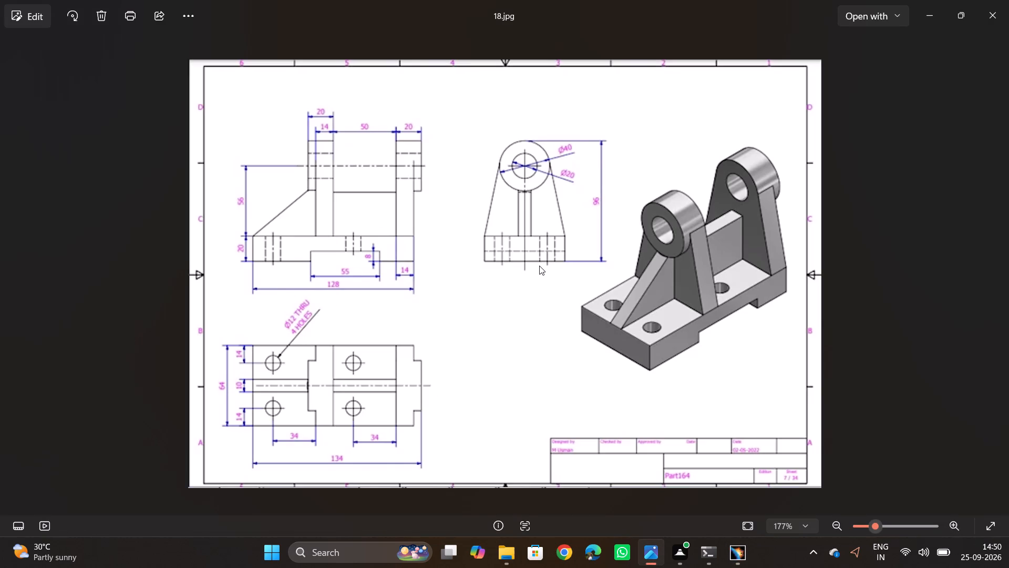
key(alt+Tab)
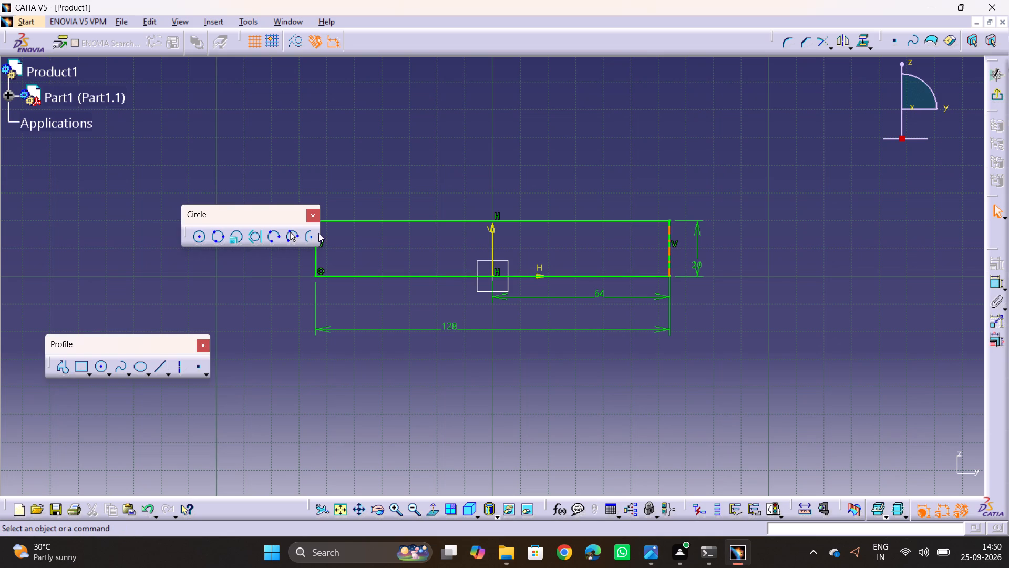
click(80, 376)
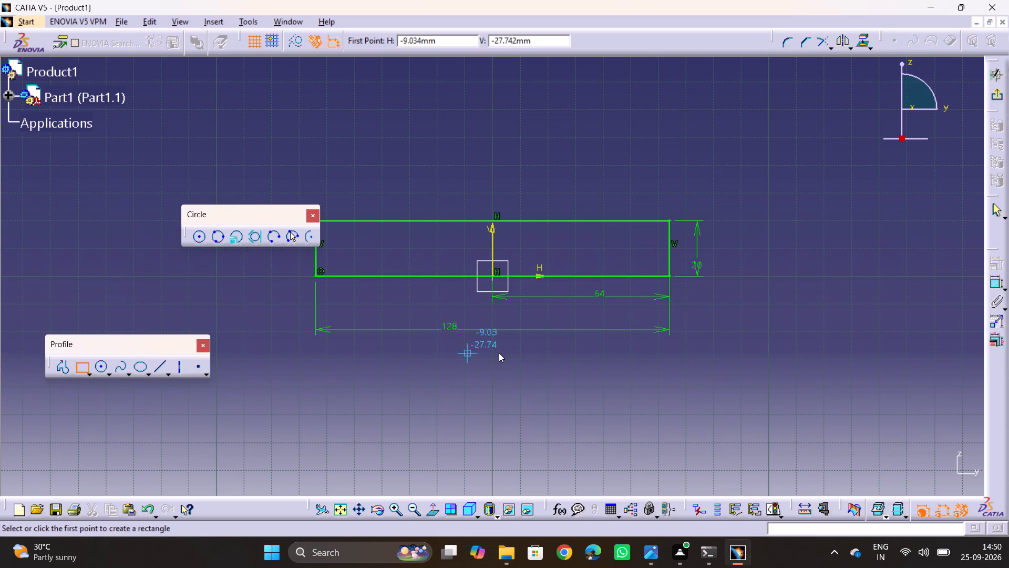
click(510, 276)
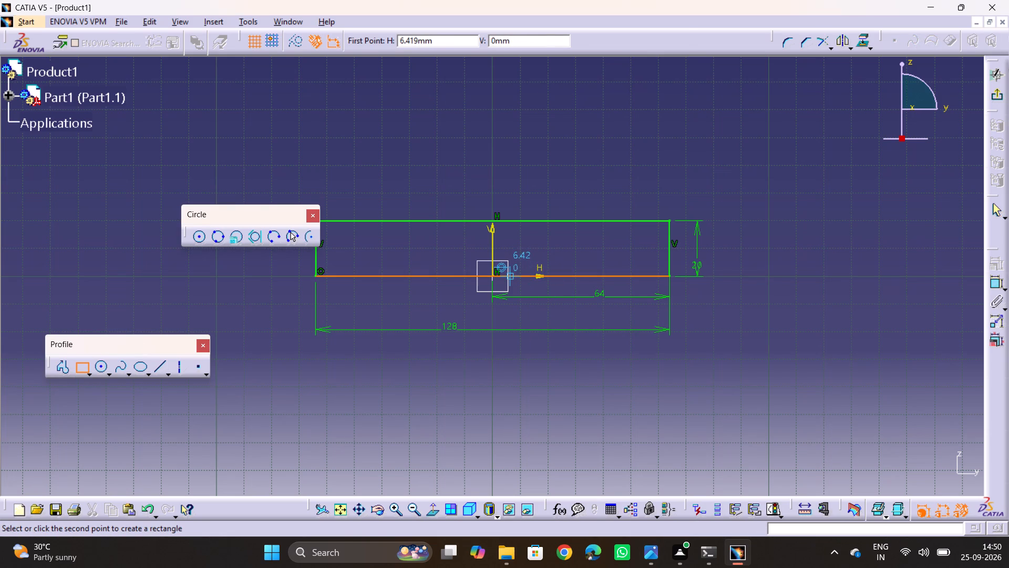
click(587, 256)
click(828, 339)
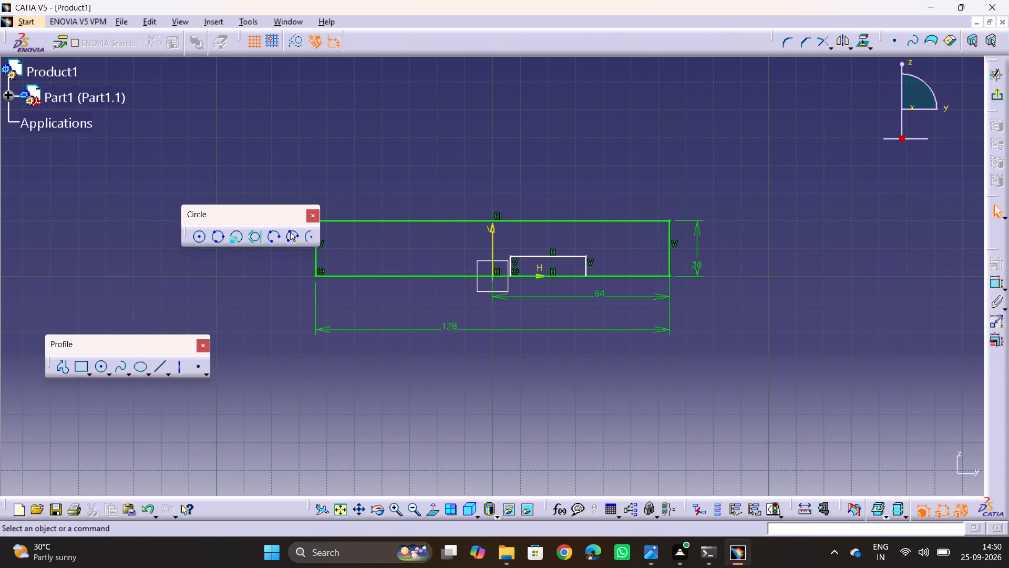
Dimension the small rectangle's bottom edge and set its length to 28 mm.
key(alt+Tab)
key(alt+Tab)
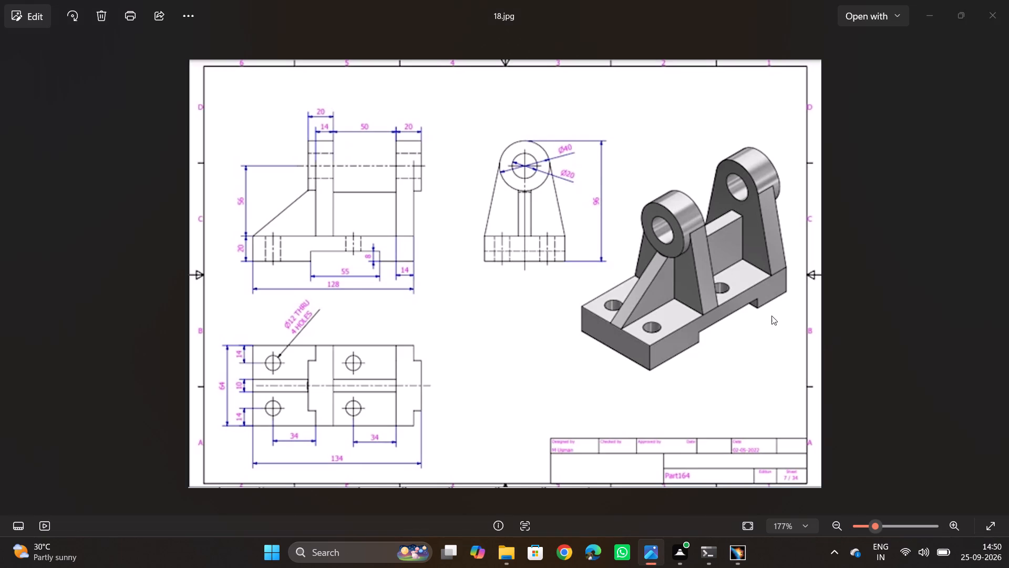
key(alt+Tab)
key(alt+Tab)
click(1001, 283)
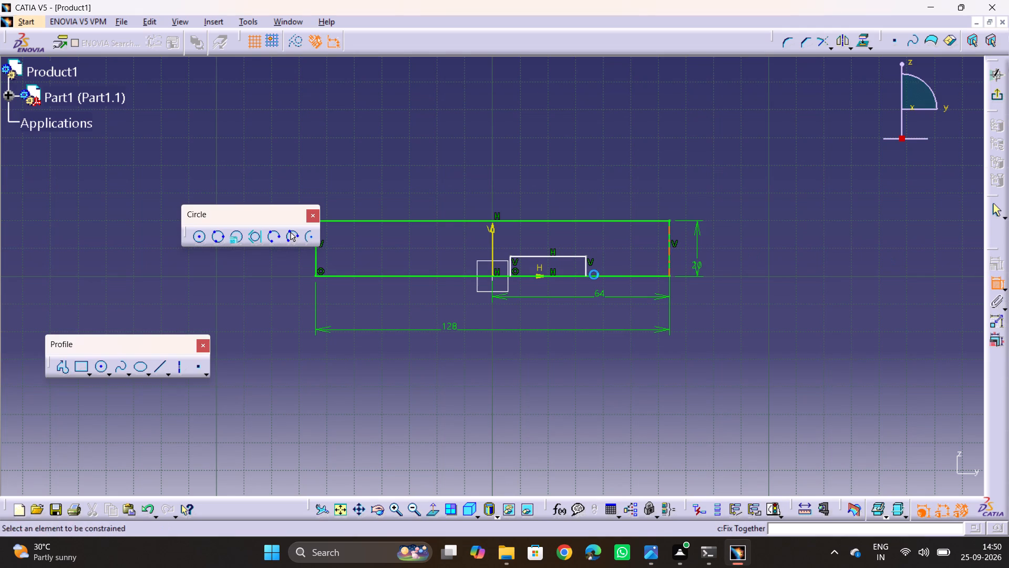
click(563, 274)
click(558, 293)
double_click(554, 290)
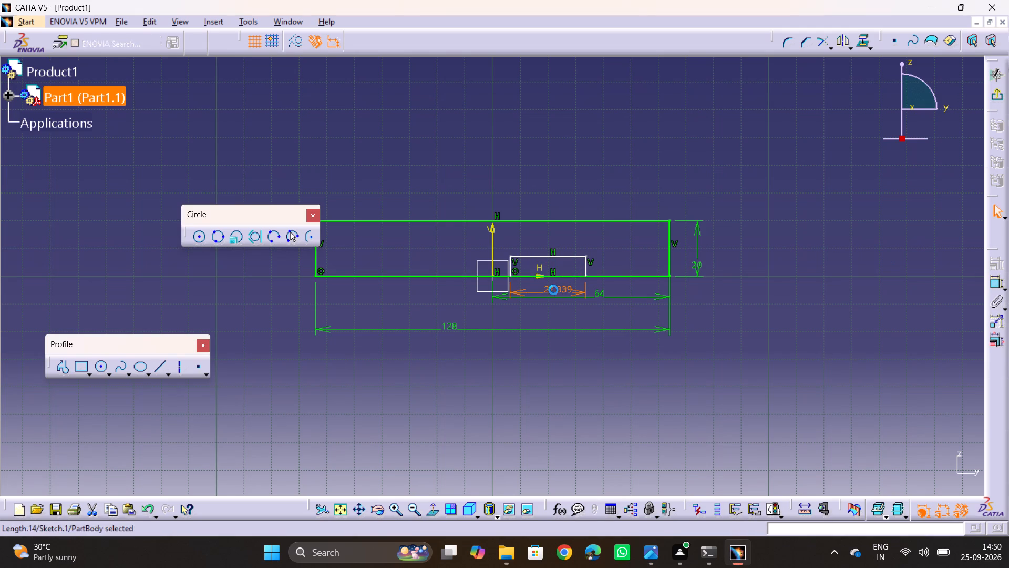
text(28)
key(Return)
Set the small rectangle's length to 55 mm, following the reference drawing.
key(alt+Tab)
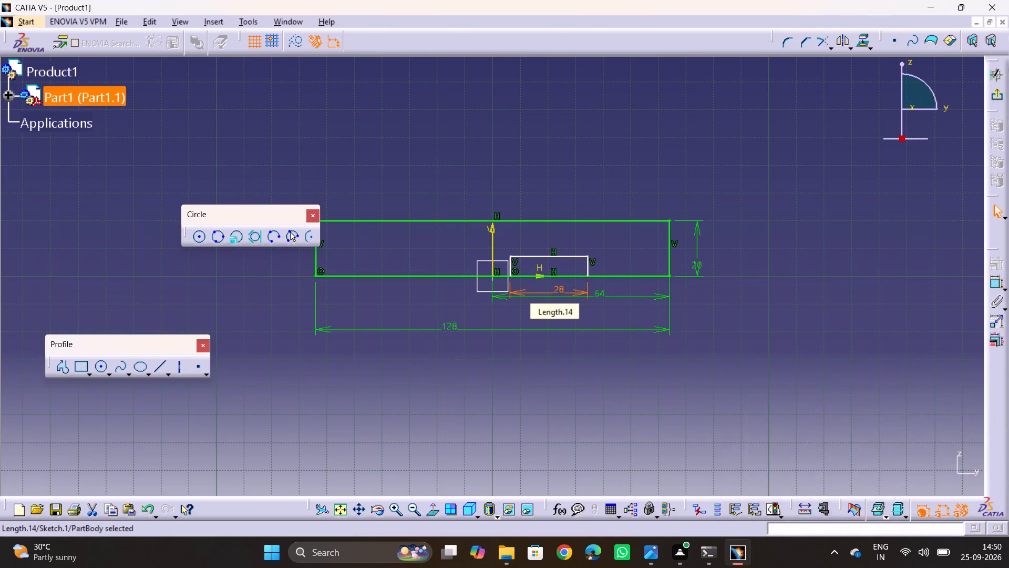
key(alt+Tab)
double_click(543, 290)
text(55)
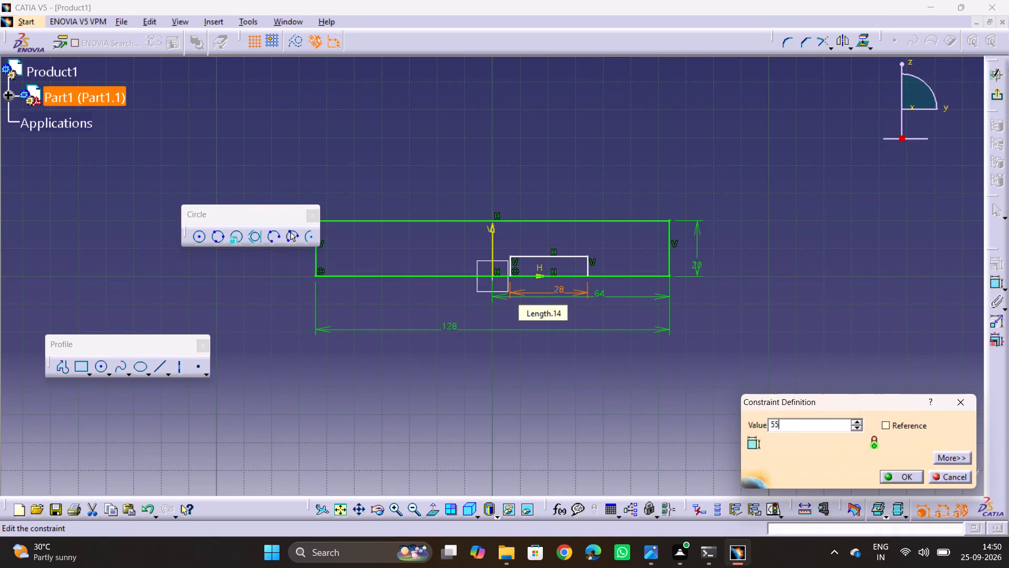
key(Return)
click(946, 259)
Dimension the small rectangle's height between its top and bottom edges and set it to 8 mm, following the reference drawing.
key(alt+Tab)
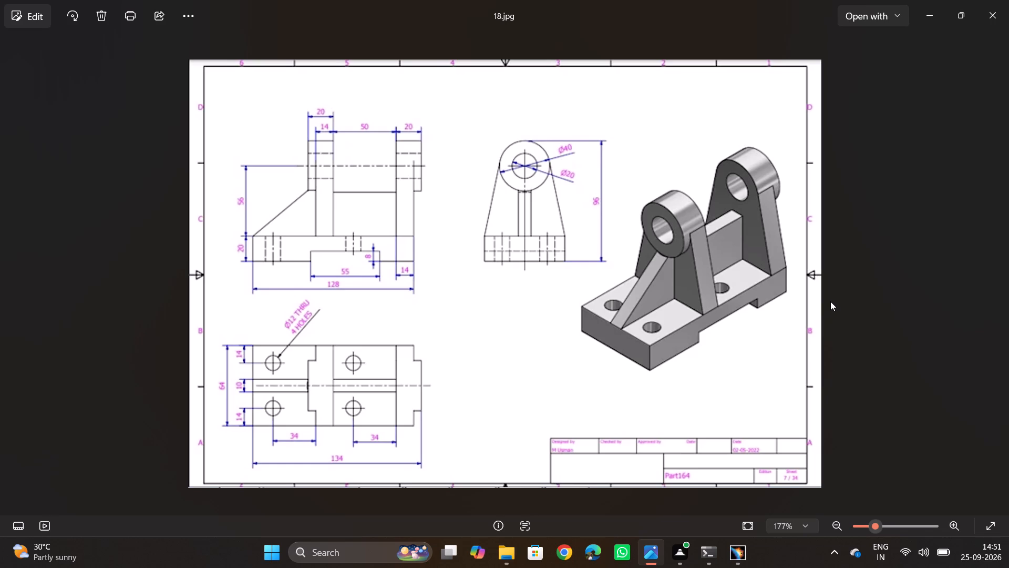
key(alt+Tab)
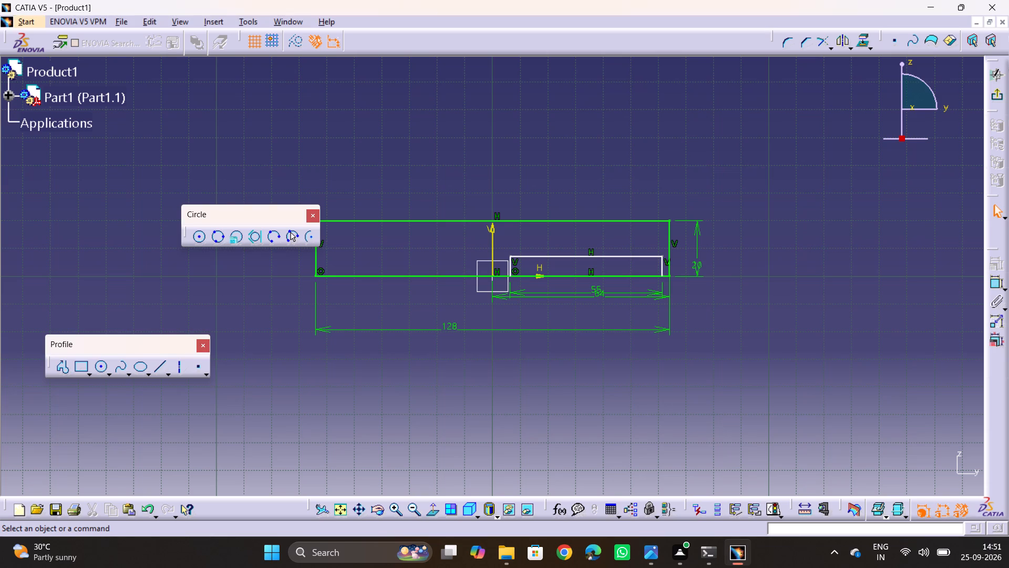
middle_drag(393, 300, 411, 269)
middle_drag(871, 397, 841, 426)
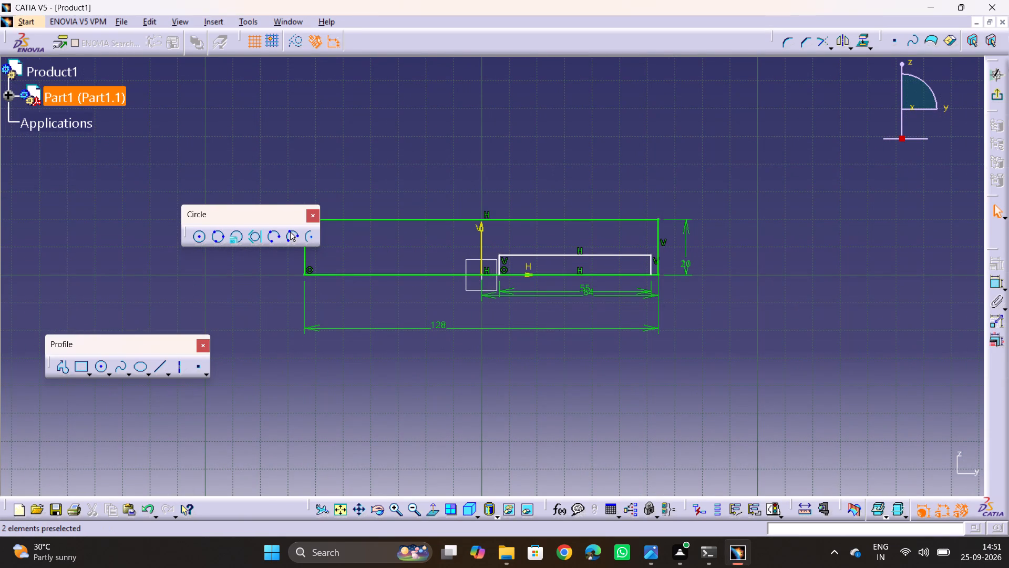
key(alt+Tab)
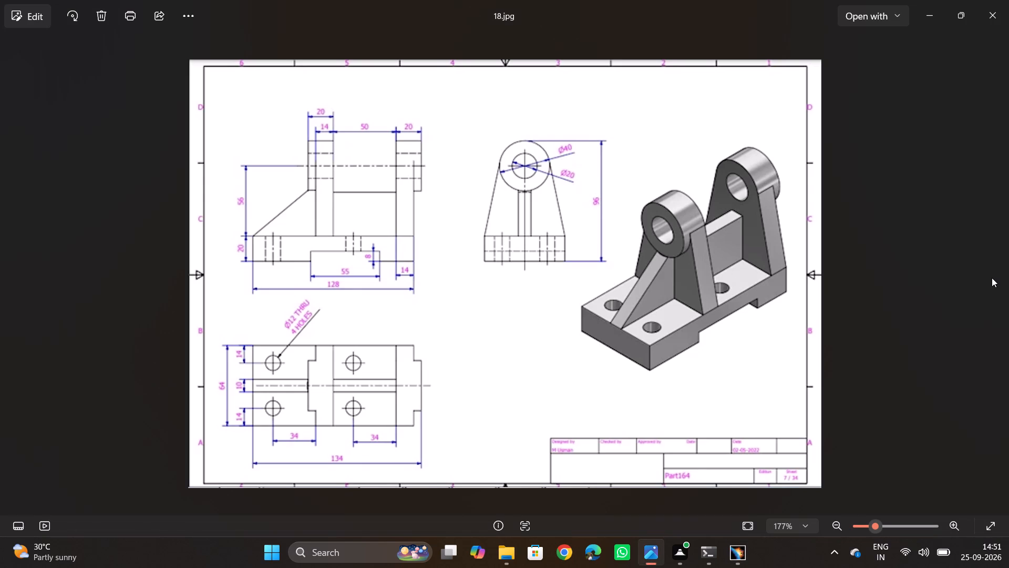
key(alt+Tab)
click(992, 278)
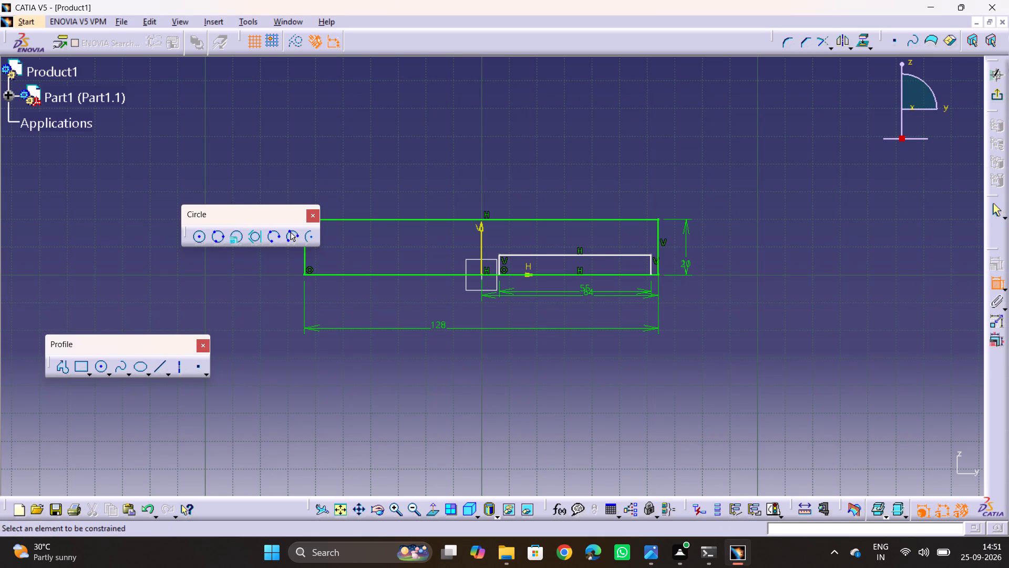
click(607, 255)
click(612, 273)
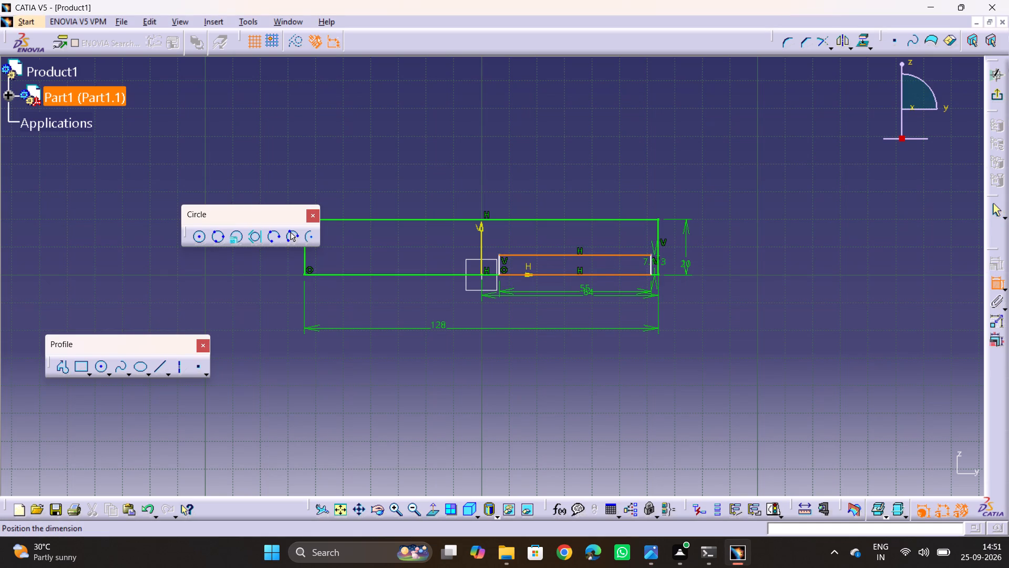
click(620, 397)
double_click(620, 389)
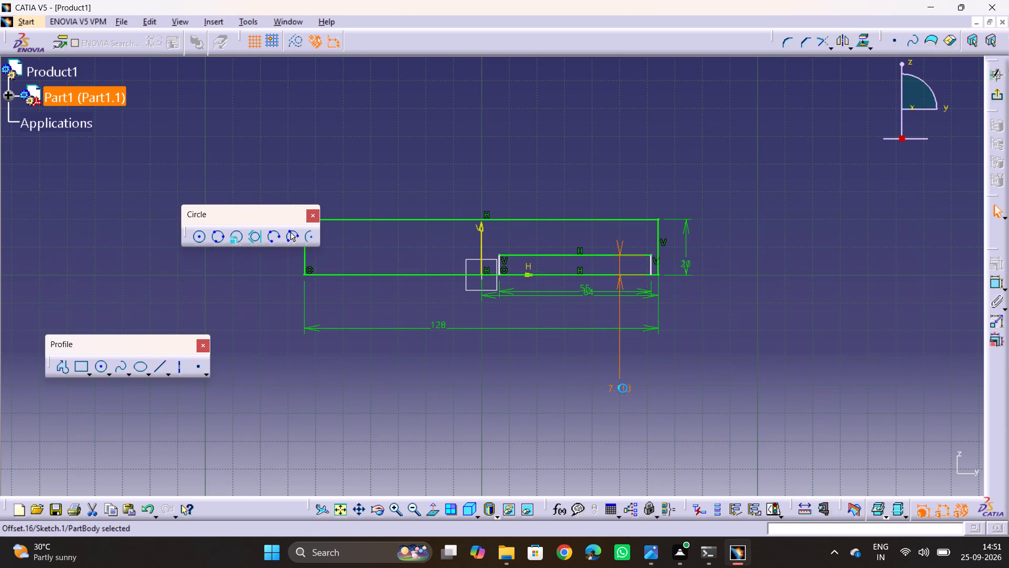
key(8)
double_click(623, 388)
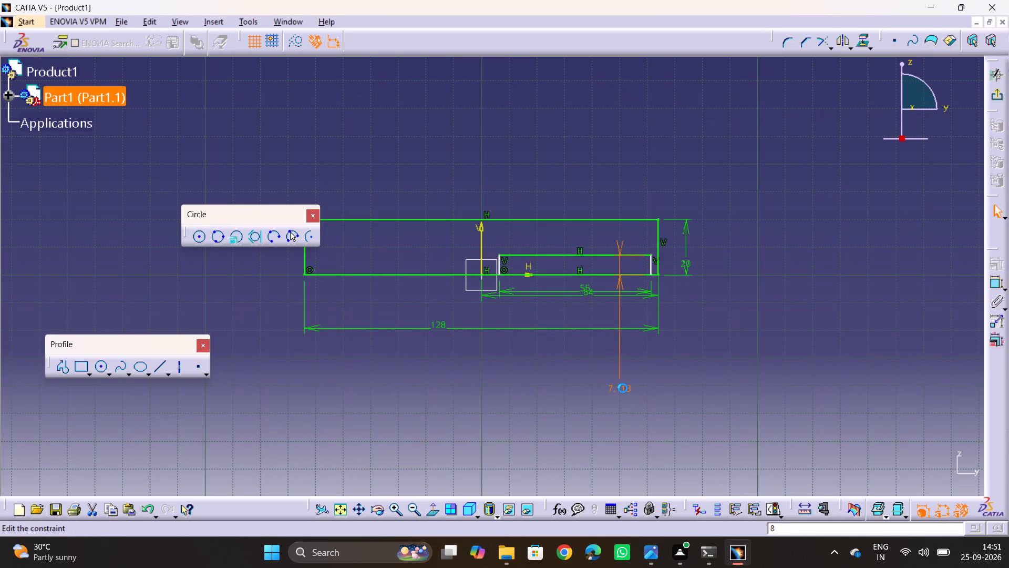
key(8)
key(Return)
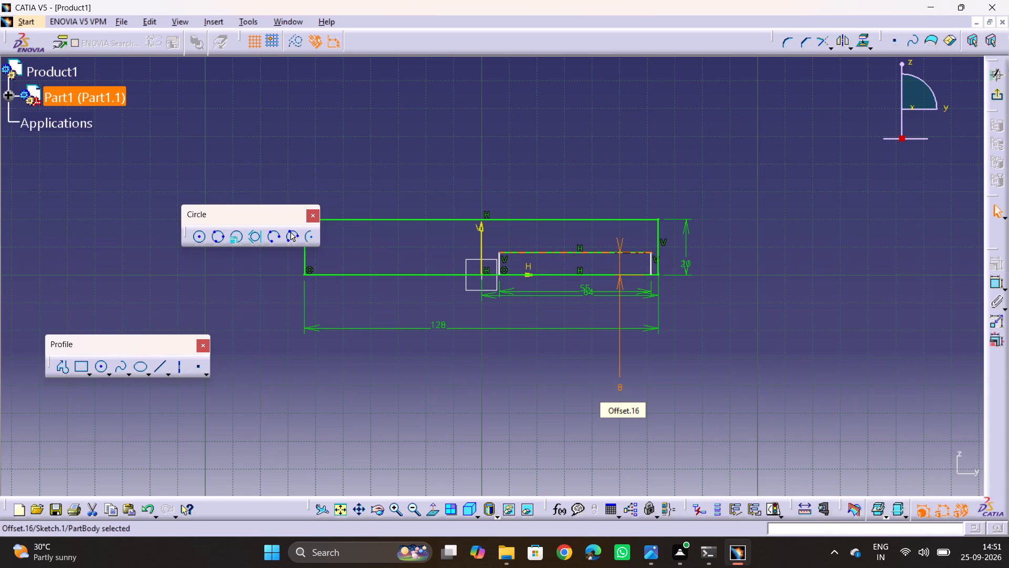
click(676, 383)
Constrain the distance between the right edges of the small rectangle and the base profile to 20 mm.
ctrl+middle_drag(687, 268, 709, 237)
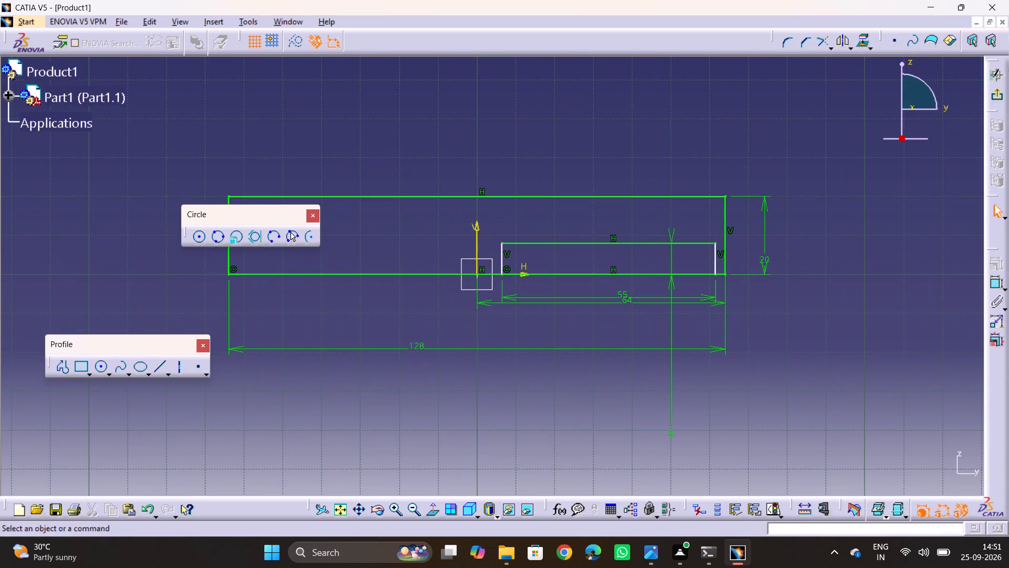
key(alt+Tab)
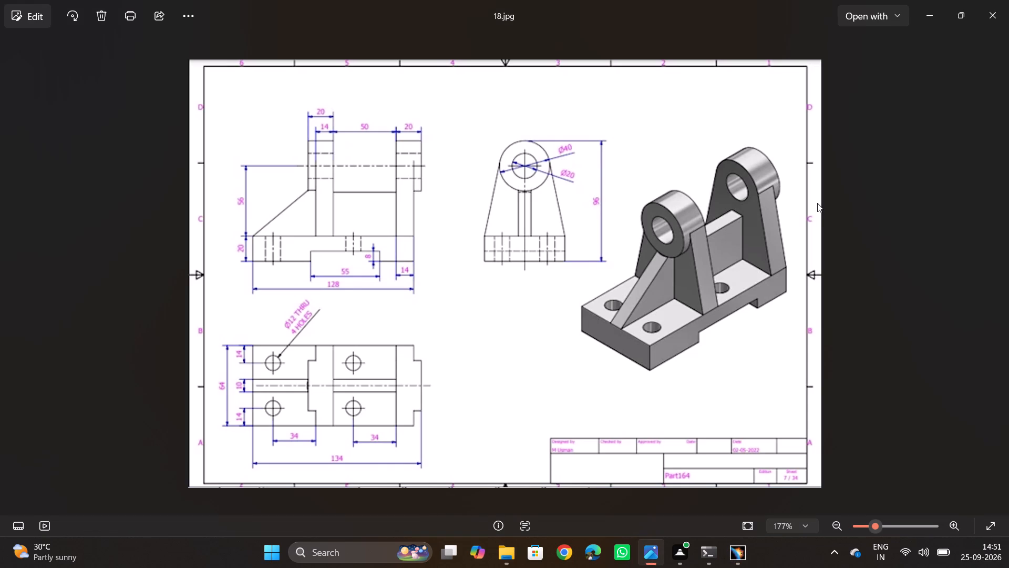
key(alt+Tab)
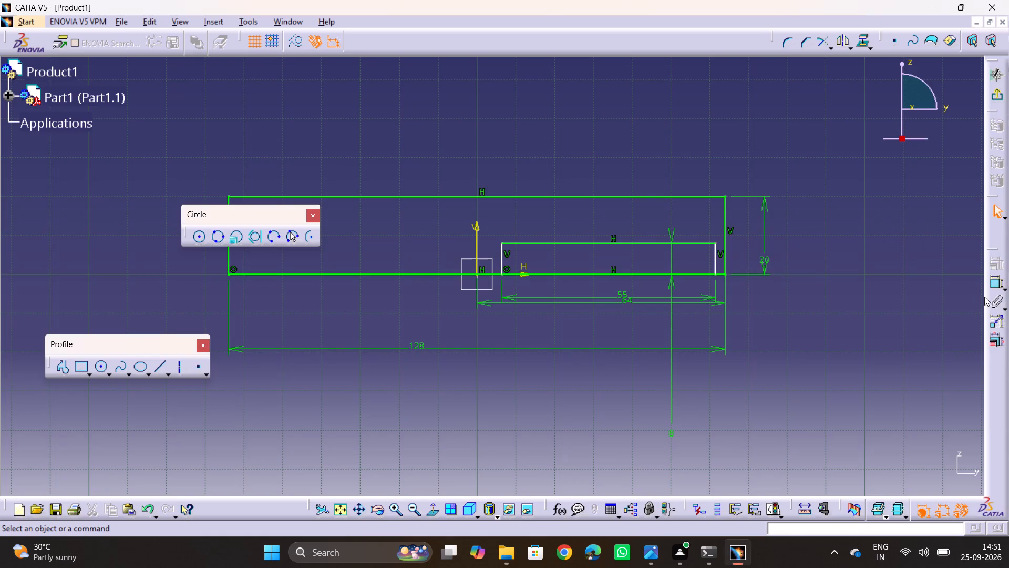
click(992, 289)
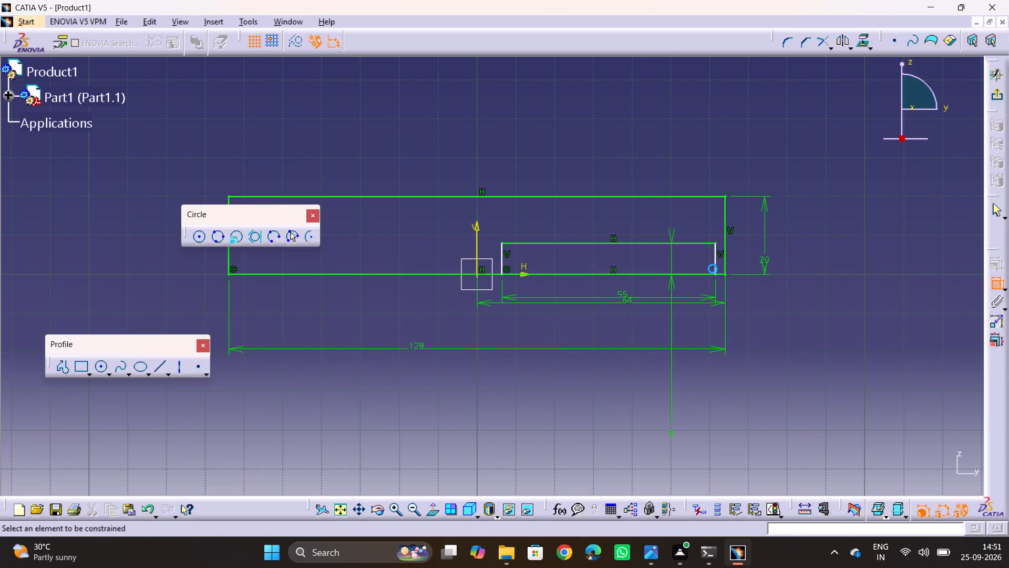
click(715, 264)
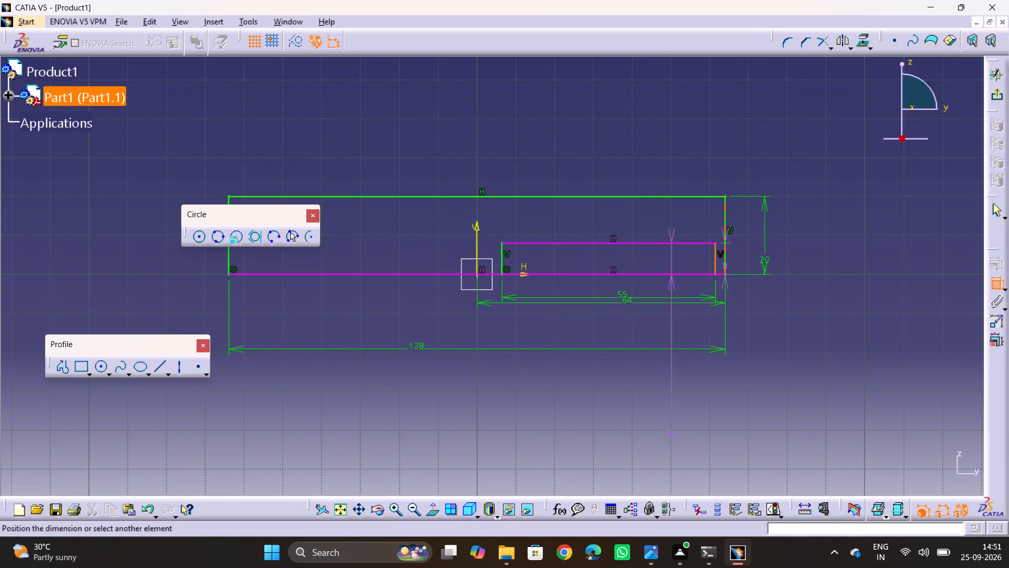
click(726, 266)
click(769, 334)
double_click(776, 327)
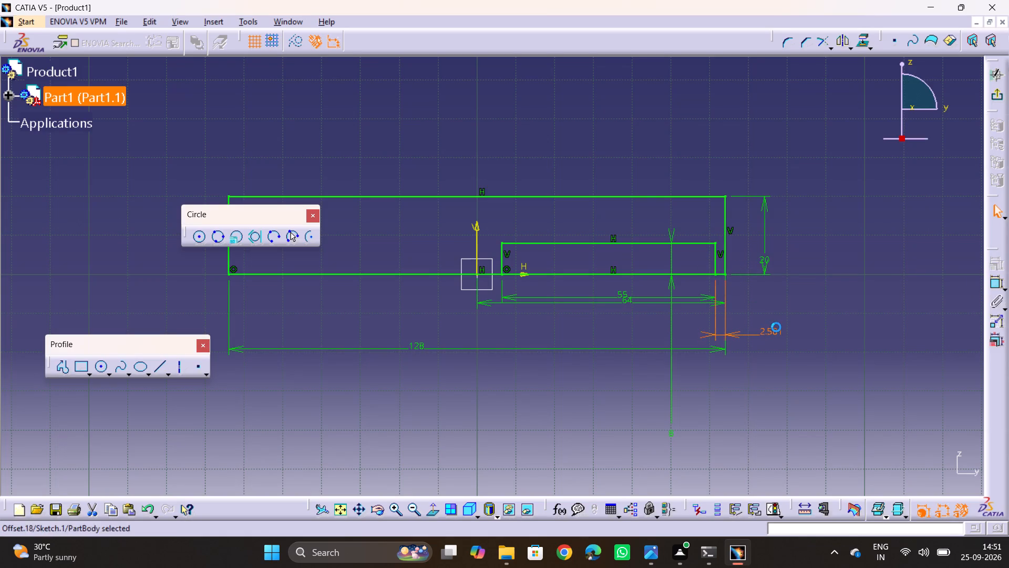
text(20)
key(Return)
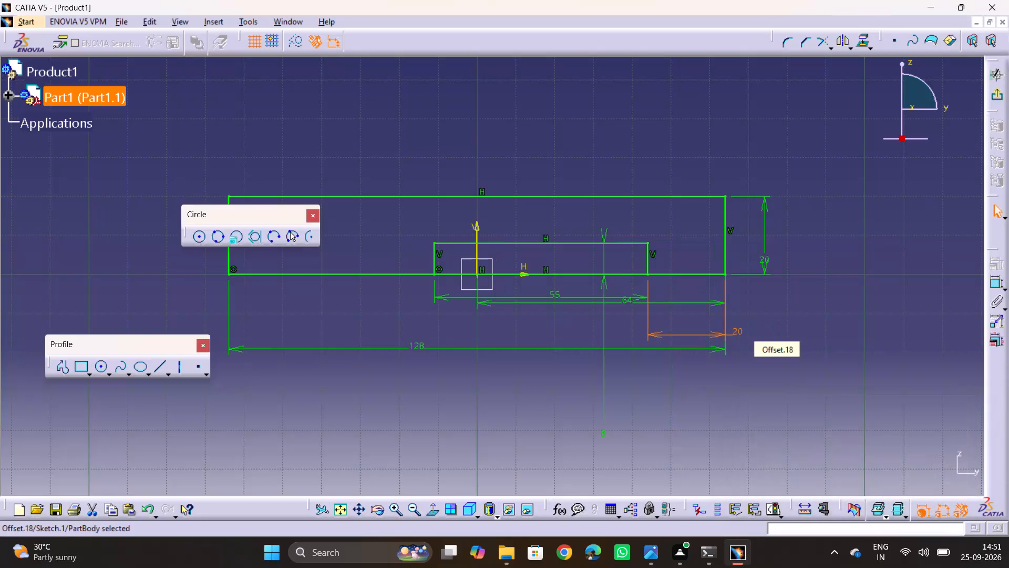
click(835, 362)
Quick Trim the small rectangle's bottom edge, converting its length constraint into a distance.
key(alt+Tab)
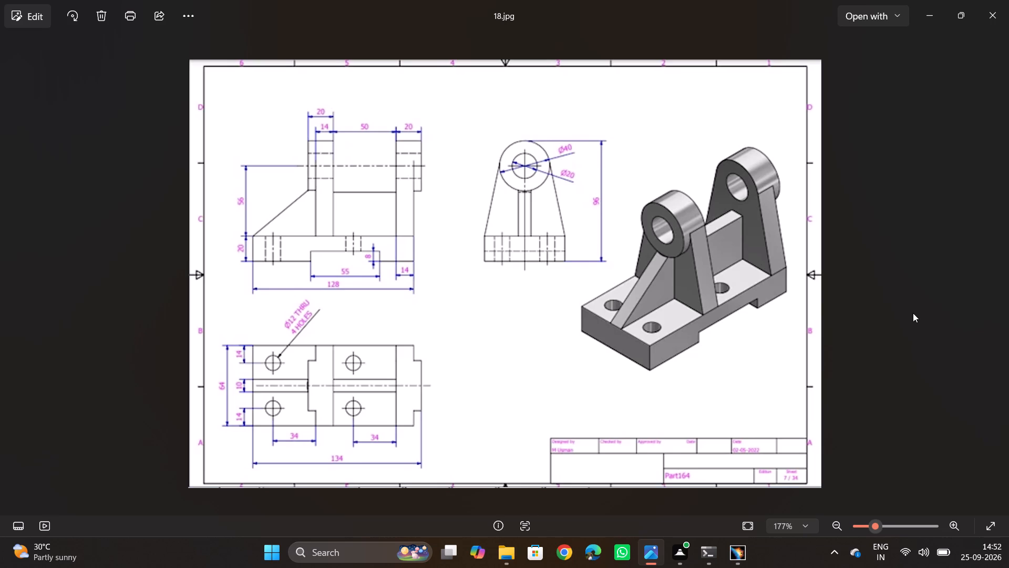
key(alt+Tab)
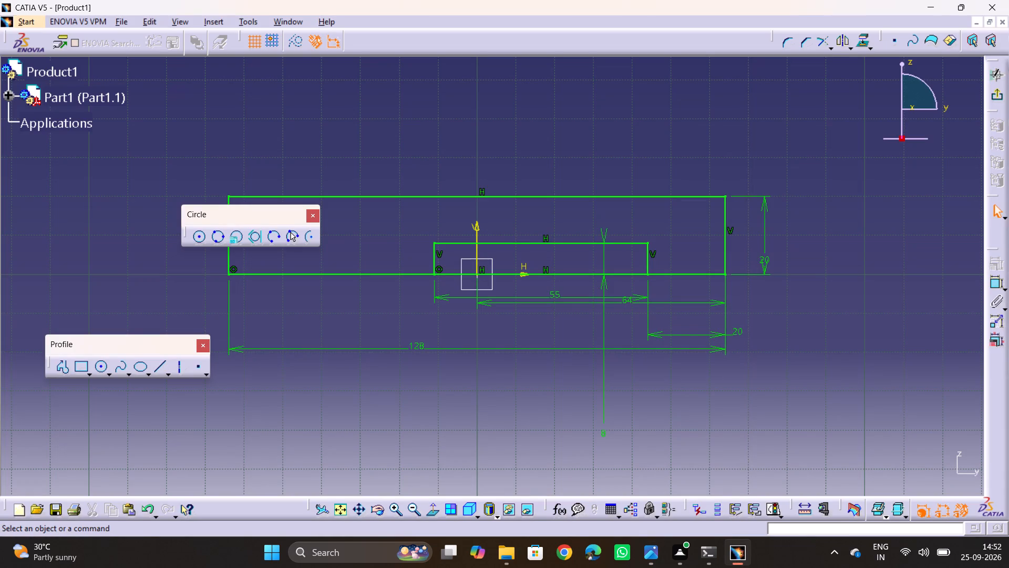
click(832, 44)
click(843, 106)
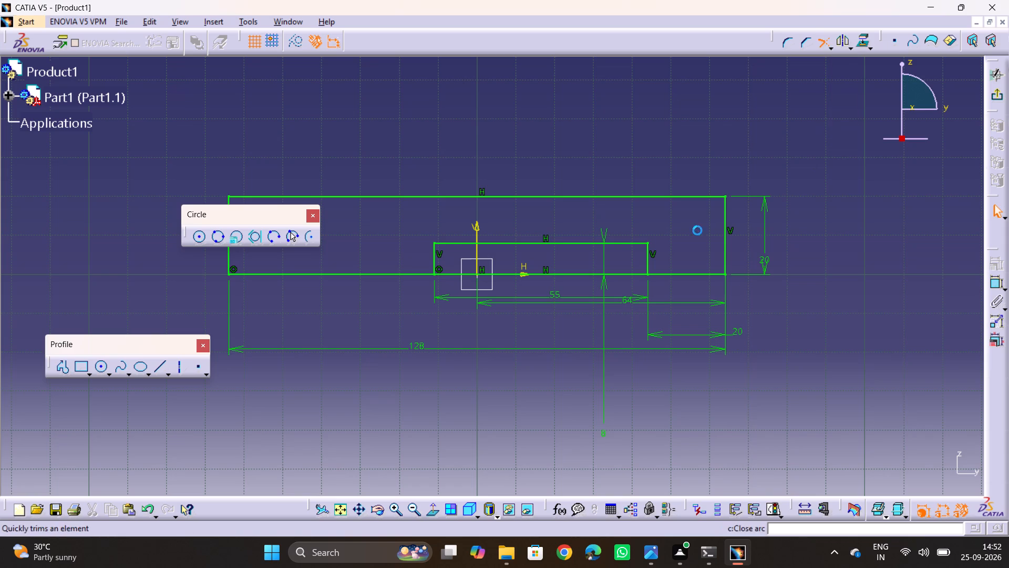
click(569, 276)
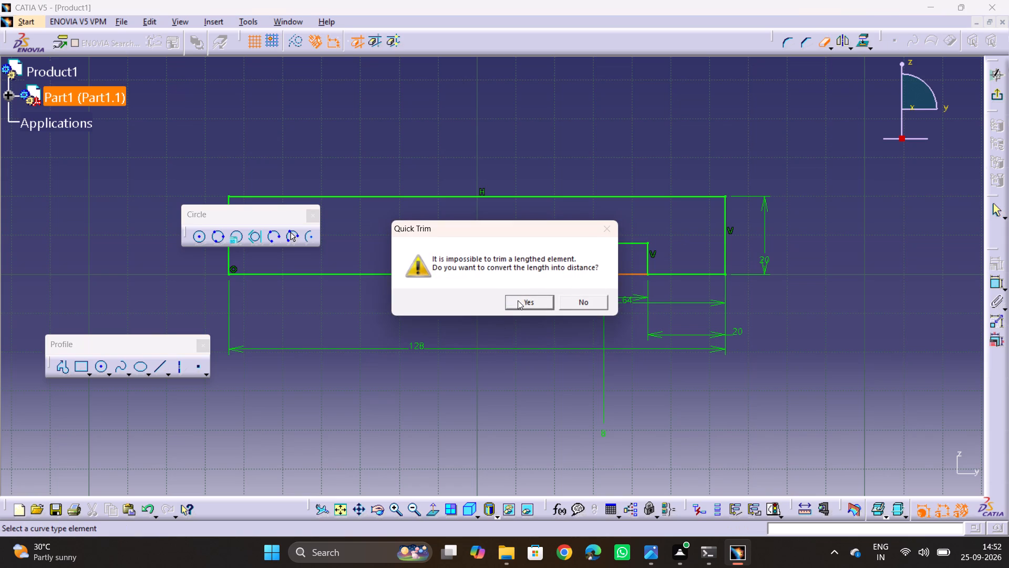
click(519, 299)
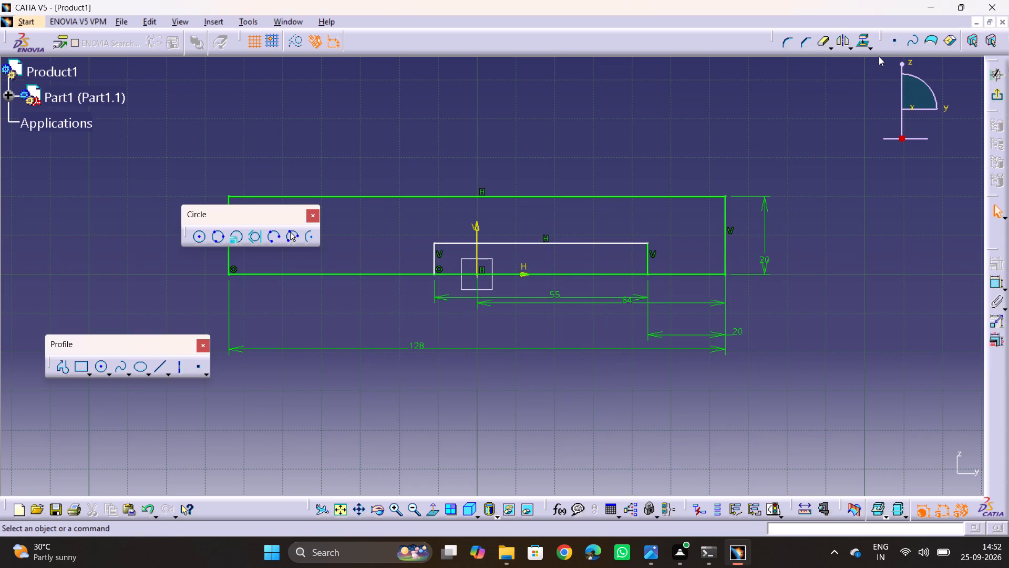
Quick Trim the base profile's bottom edge across the notch opening, converting its length constraint into a distance.
click(824, 38)
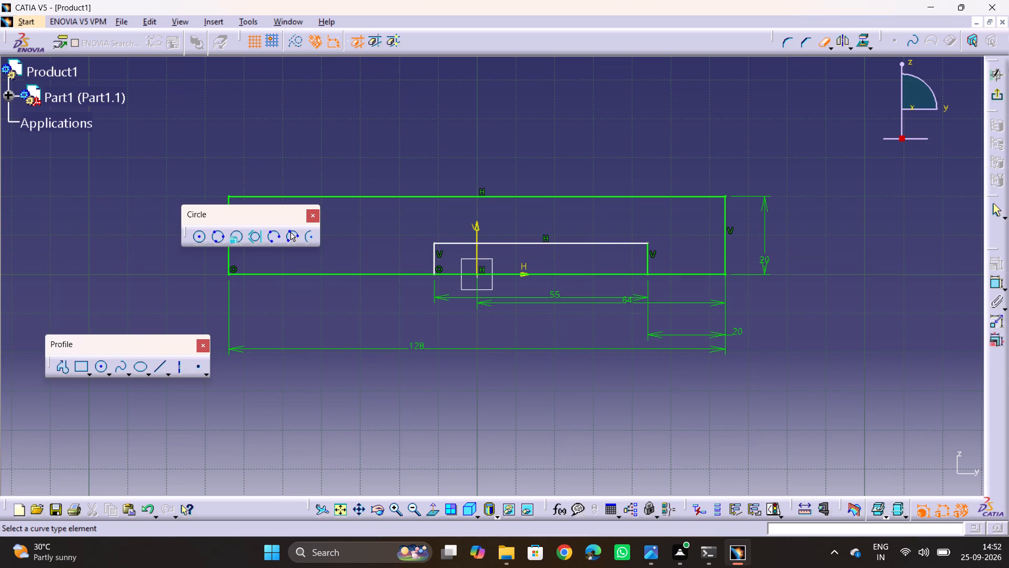
click(569, 275)
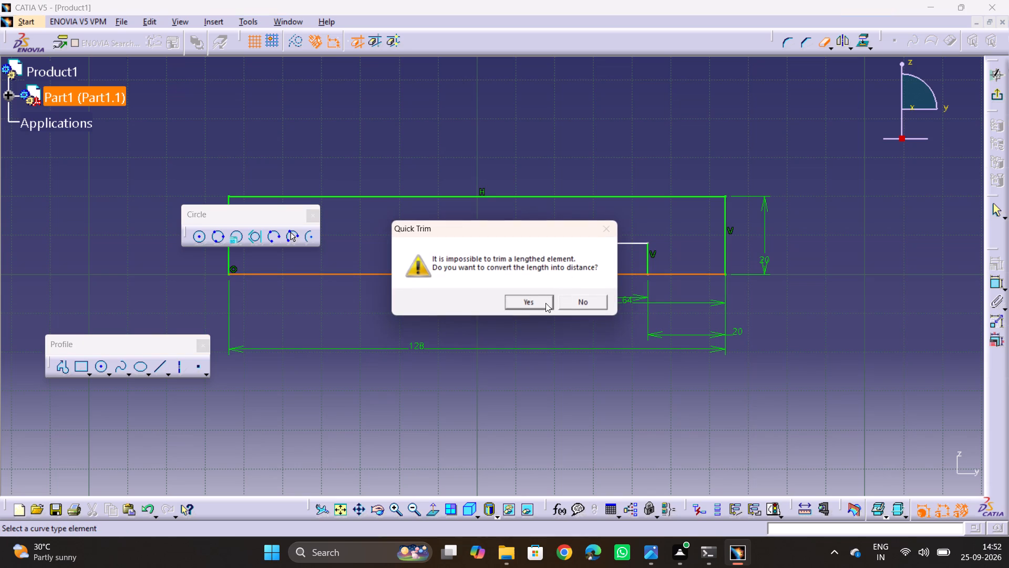
click(545, 303)
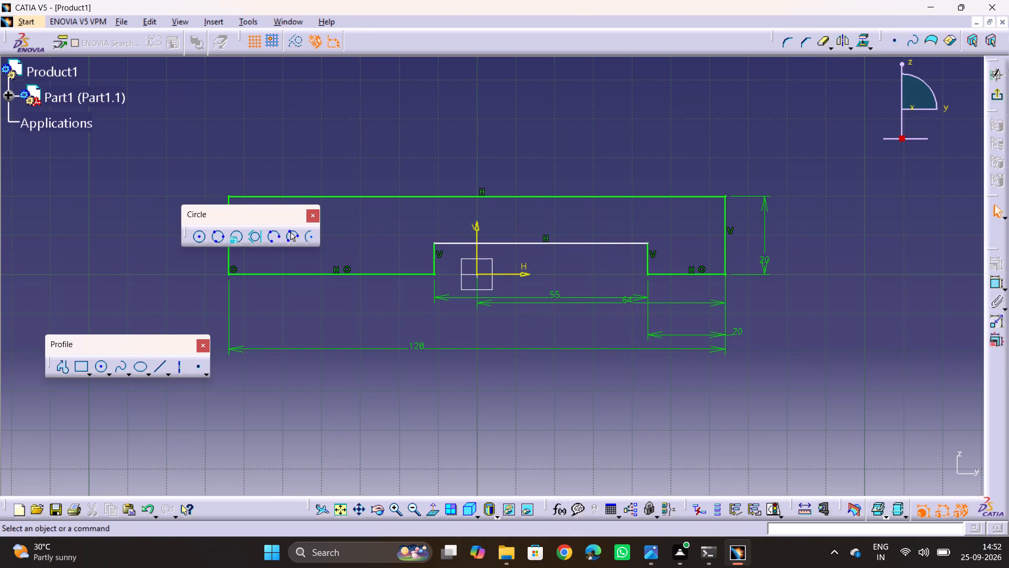
click(831, 321)
key(Tab)
key(Tab)
Dimension the notch's height between its top edge and the base profile's bottom edge.
click(989, 288)
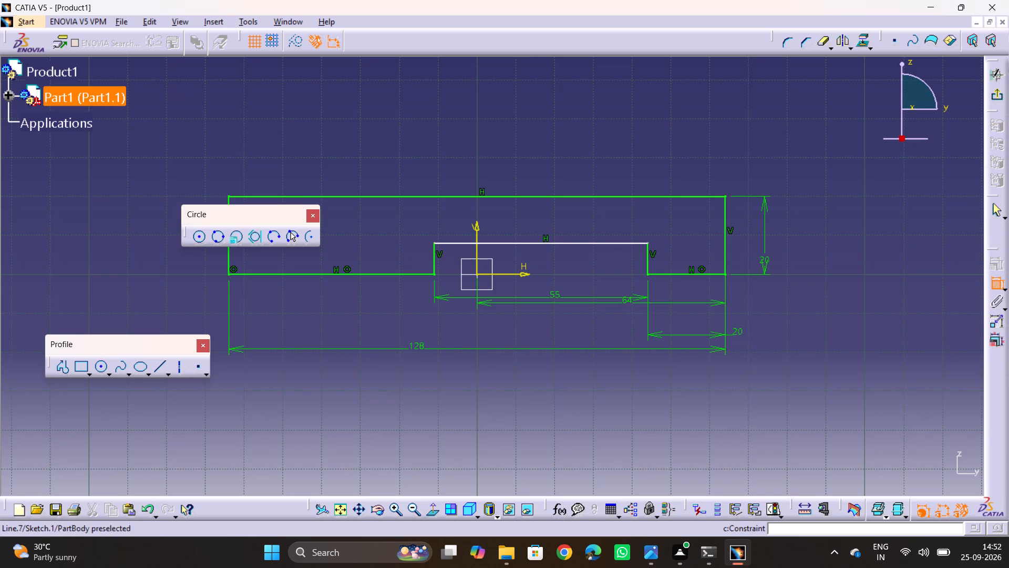
click(622, 242)
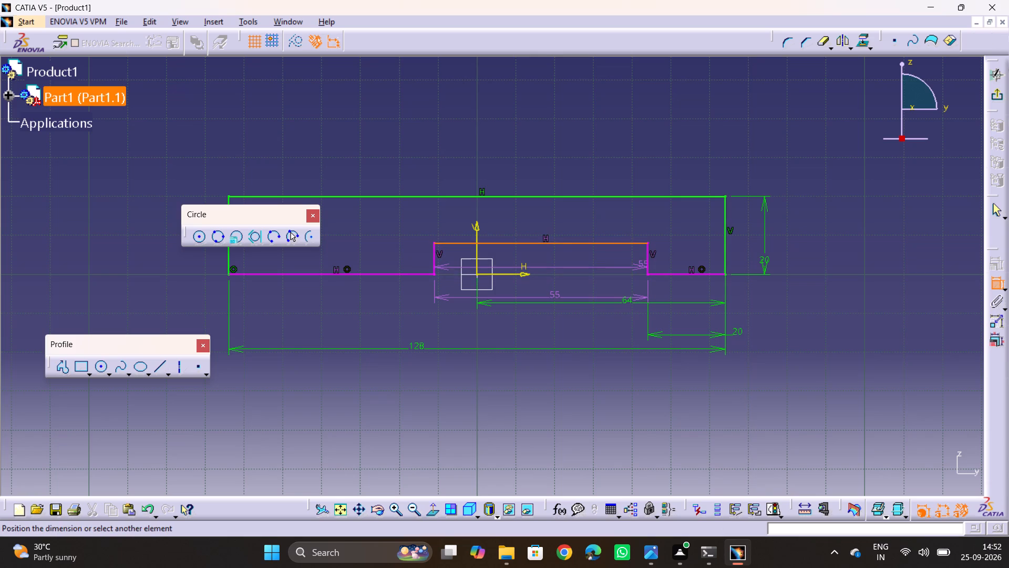
click(667, 276)
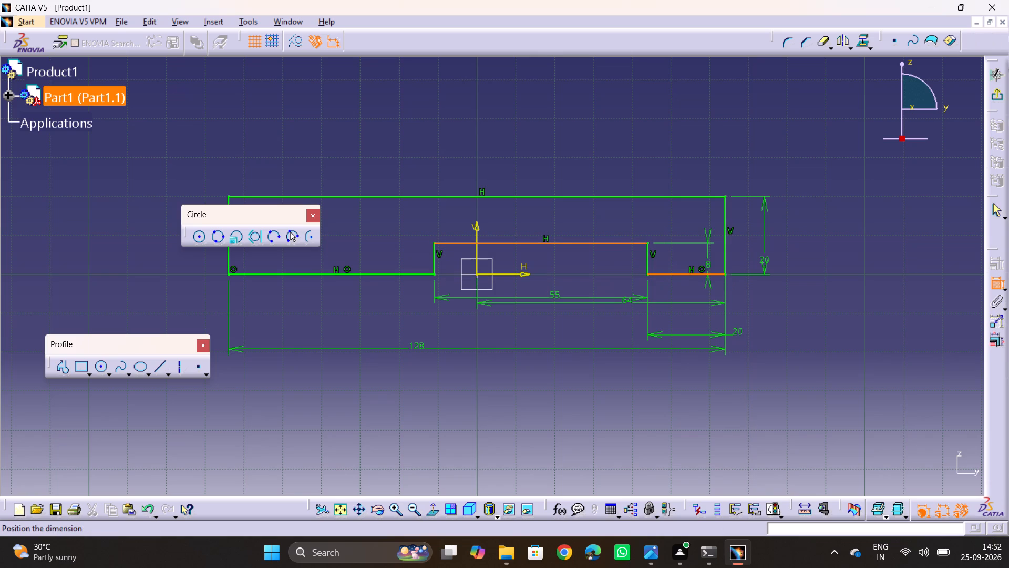
click(706, 258)
click(808, 272)
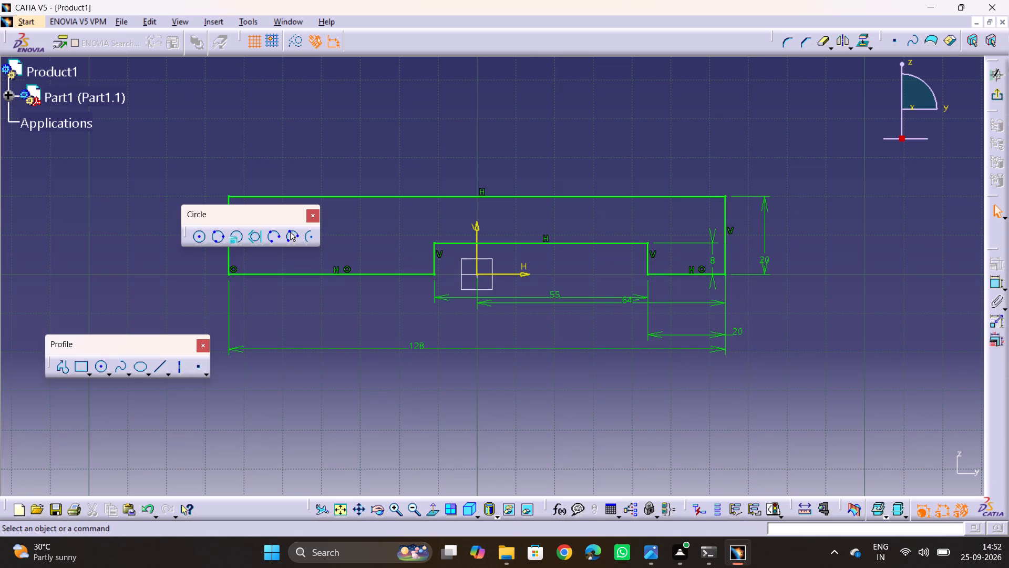
click(808, 272)
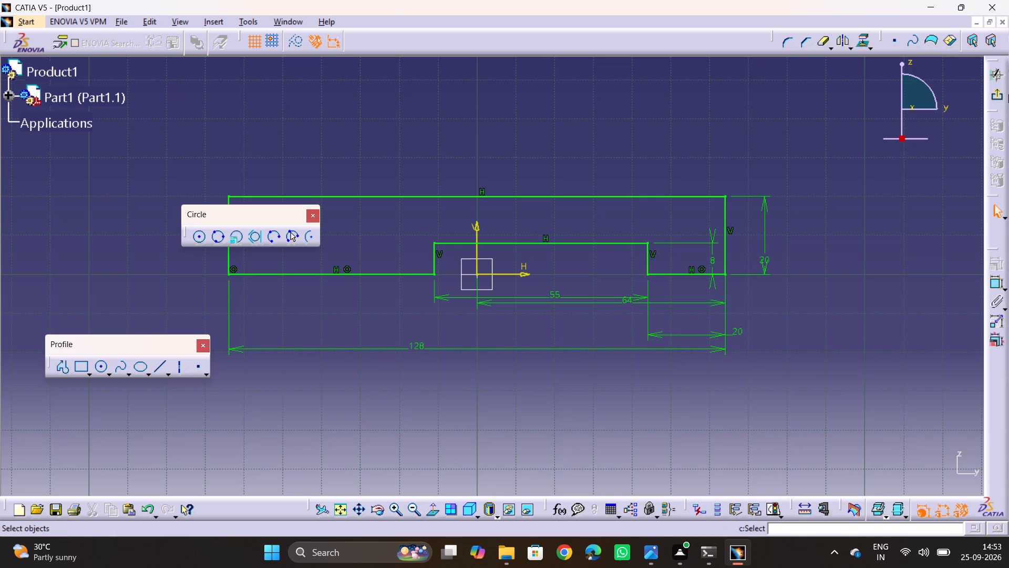
Exit the sketch and pad the notched base profile 32 mm with mirrored extent, following the reference drawing.
click(991, 97)
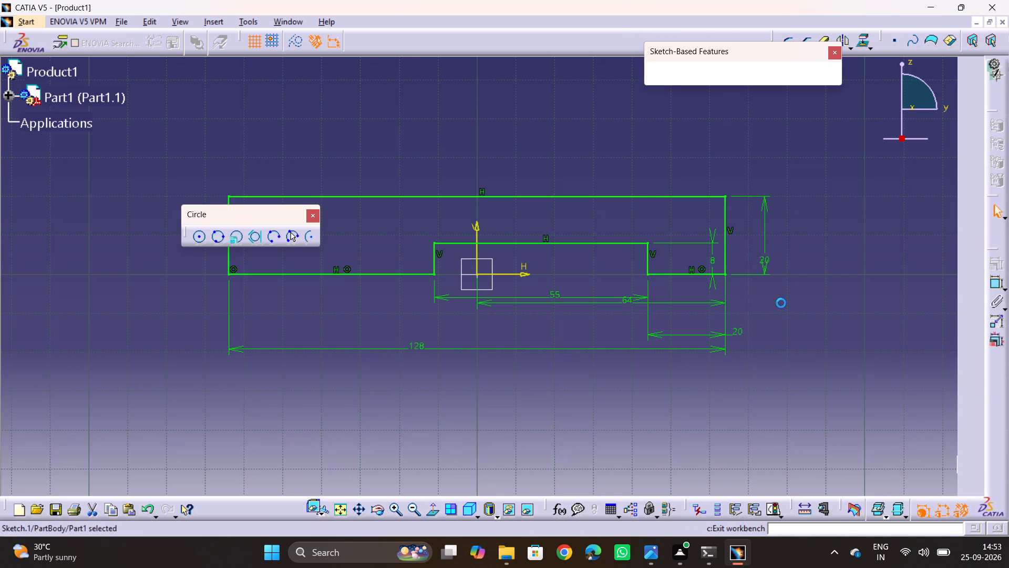
key(alt+Tab)
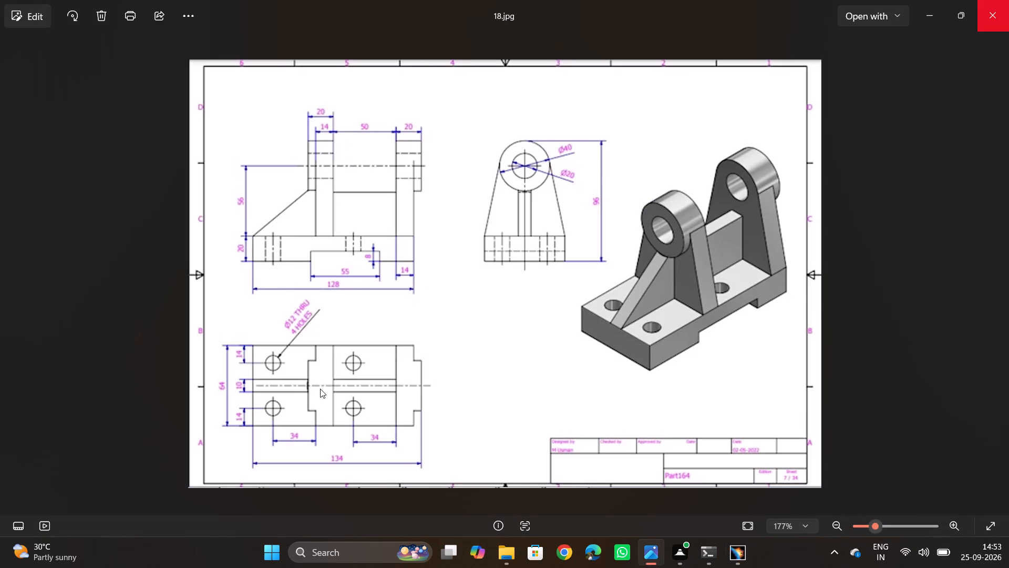
key(alt+Tab)
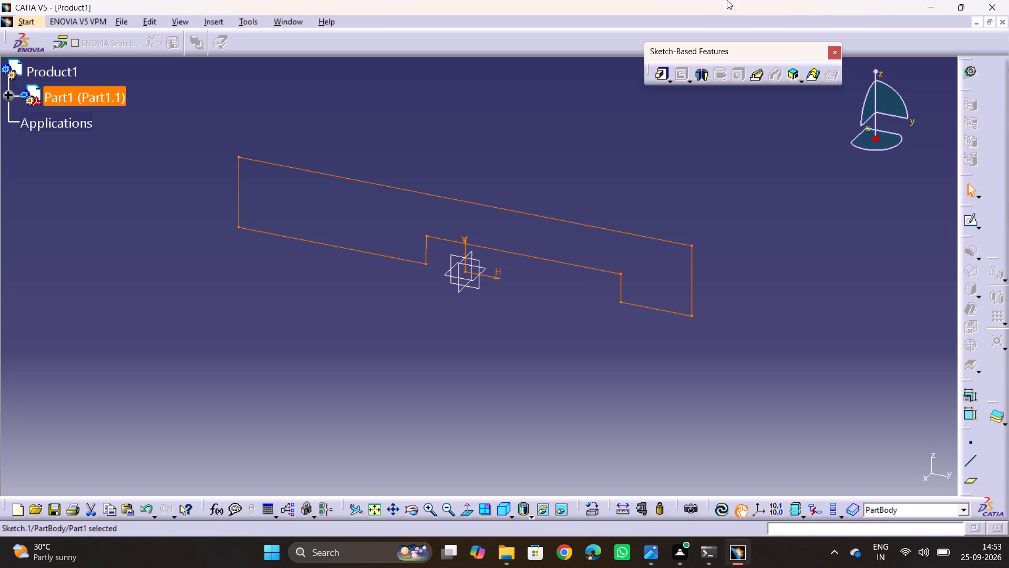
click(665, 82)
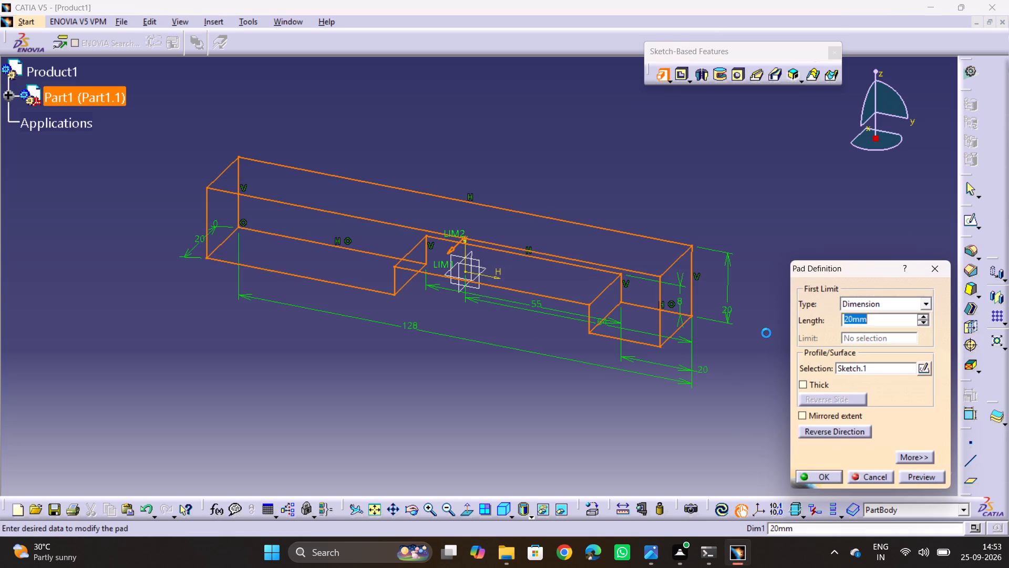
click(806, 419)
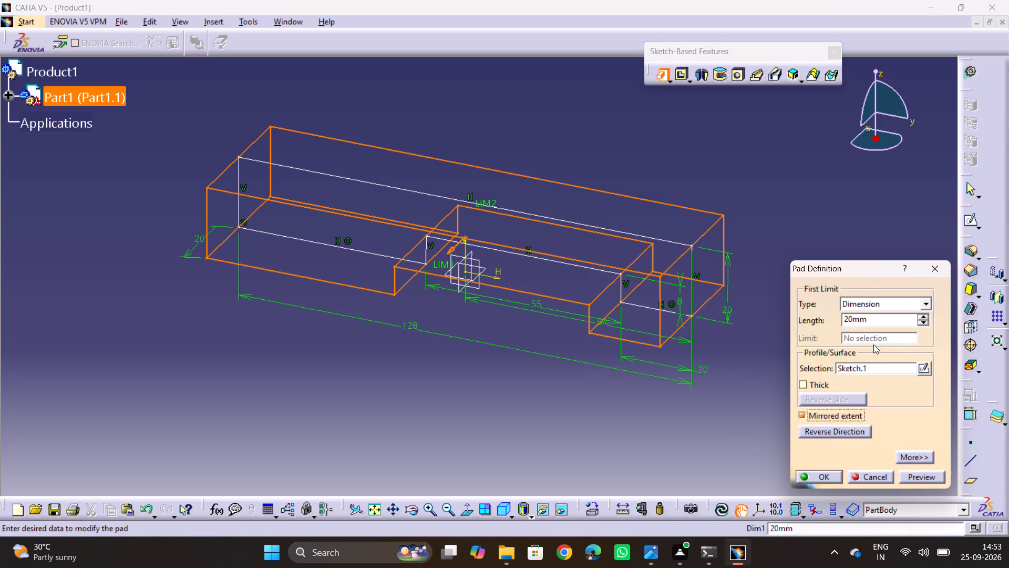
double_click(887, 322)
text(32)
key(Return)
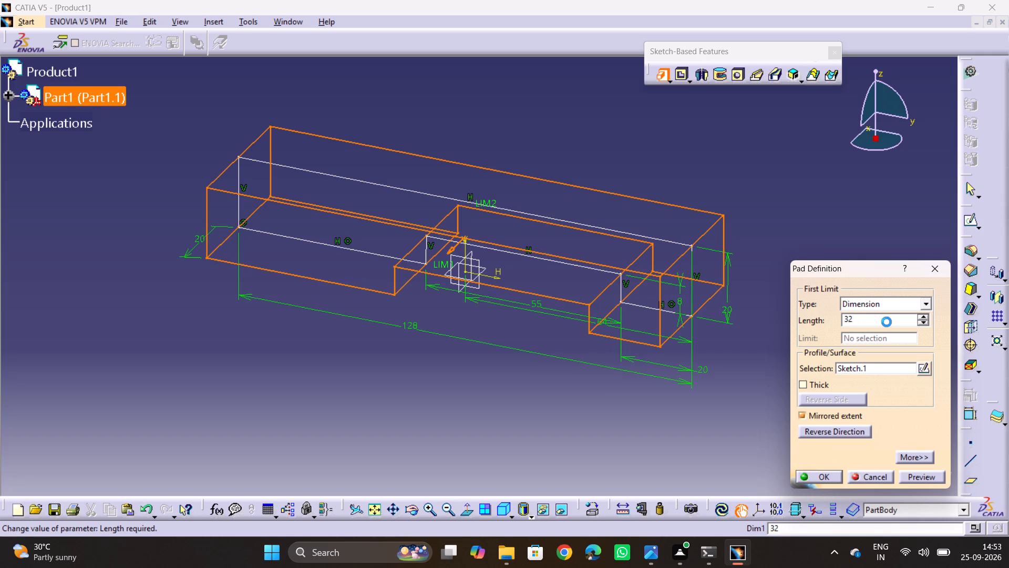
click(880, 322)
Open a new sketch on the base block's end face nearest the notch, following the reference drawing.
key(alt+Tab)
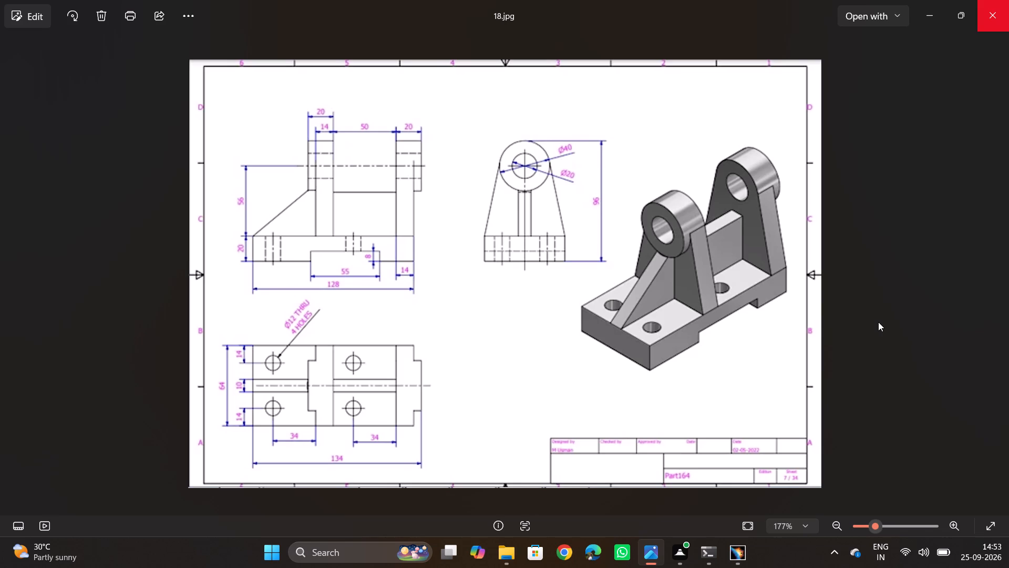
key(alt+Tab)
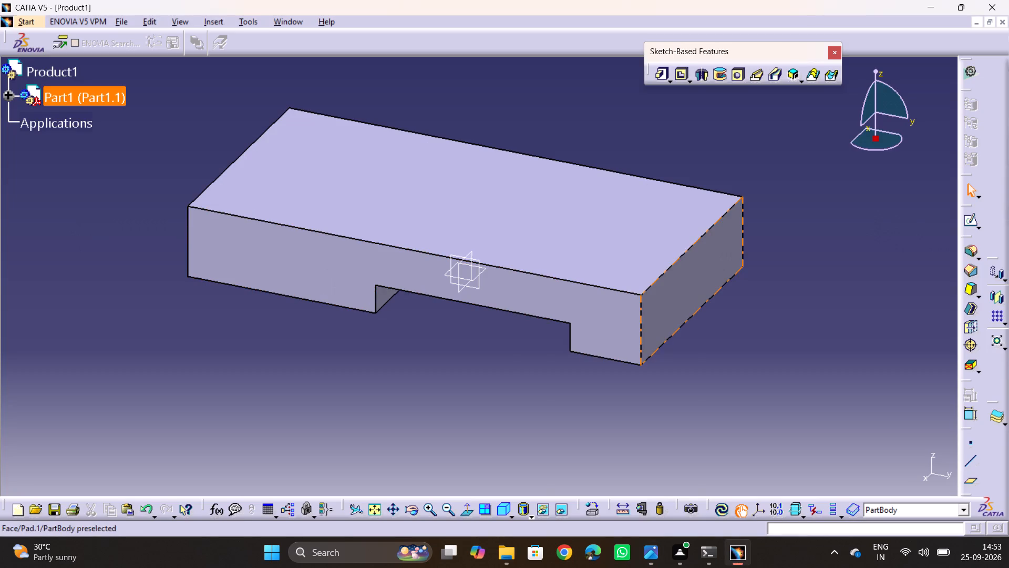
key(alt+Tab)
key(alt+Tab)
click(691, 289)
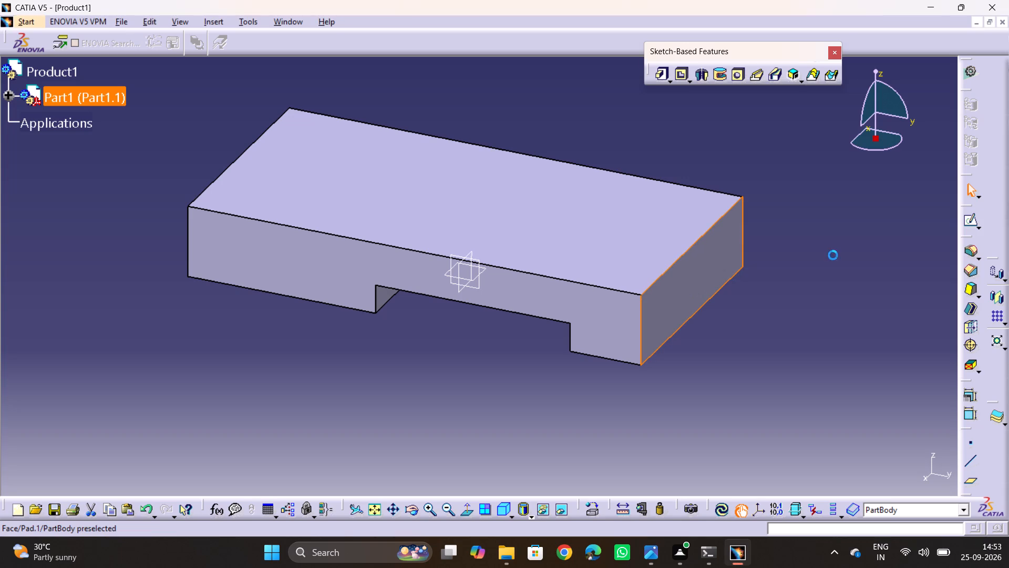
click(968, 219)
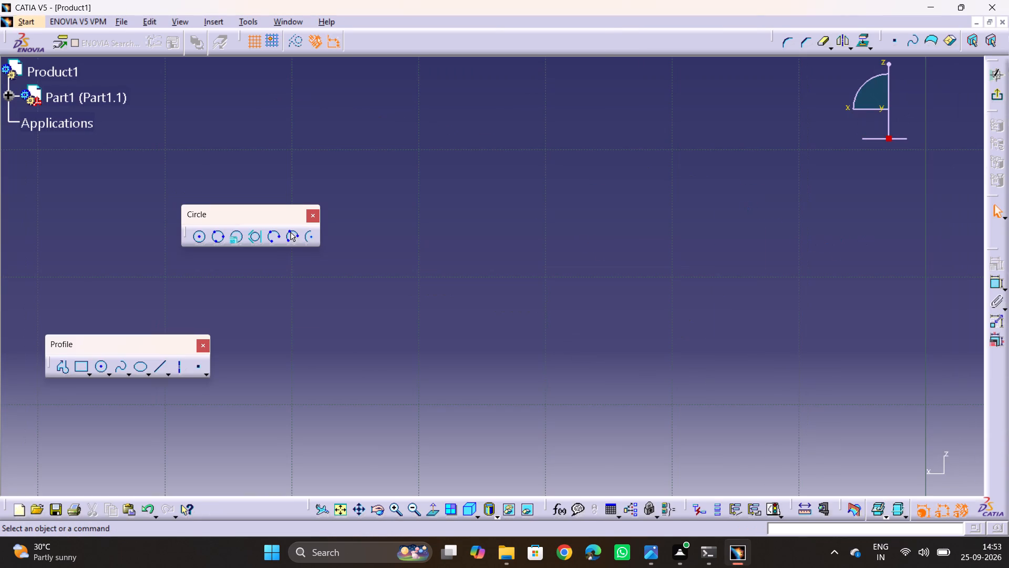
Sketch two concentric circles, about 39 mm and 15 mm in diameter, on the vertical axis about 74 mm above the origin.
ctrl+middle_drag(554, 208, 568, 449)
ctrl+middle_drag(619, 307, 624, 277)
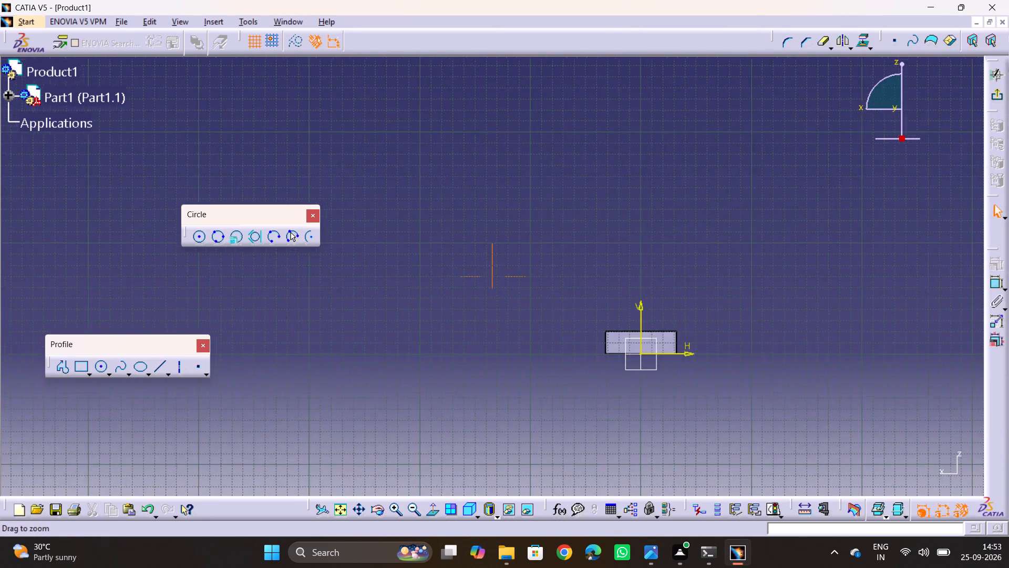
ctrl+middle_drag(624, 277, 680, 149)
middle_drag(755, 321, 365, 67)
scroll(361, 70, up, 1)
middle_drag(681, 350, 416, 381)
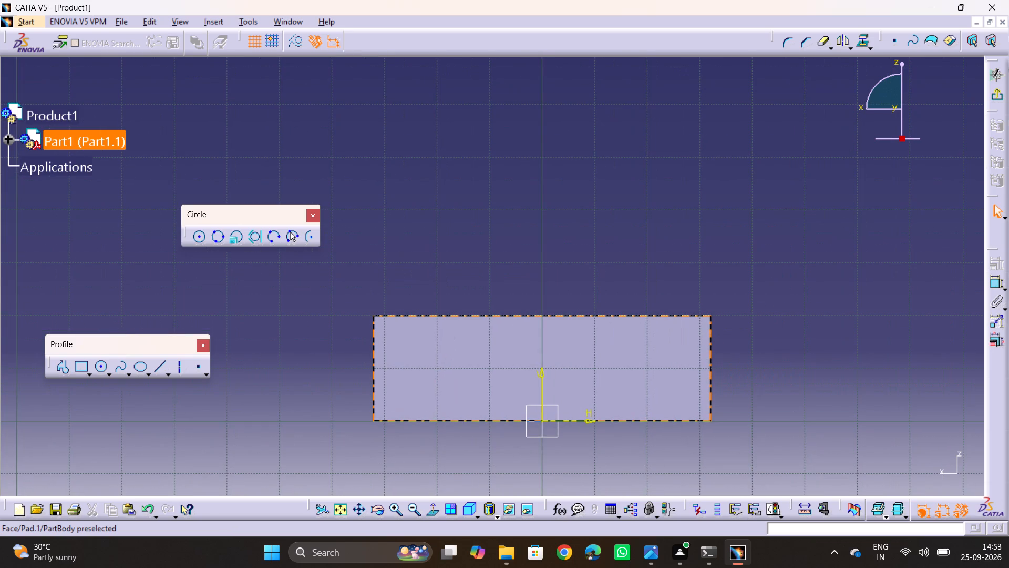
key(alt+Tab)
key(alt+Tab)
key(alt+Tab)
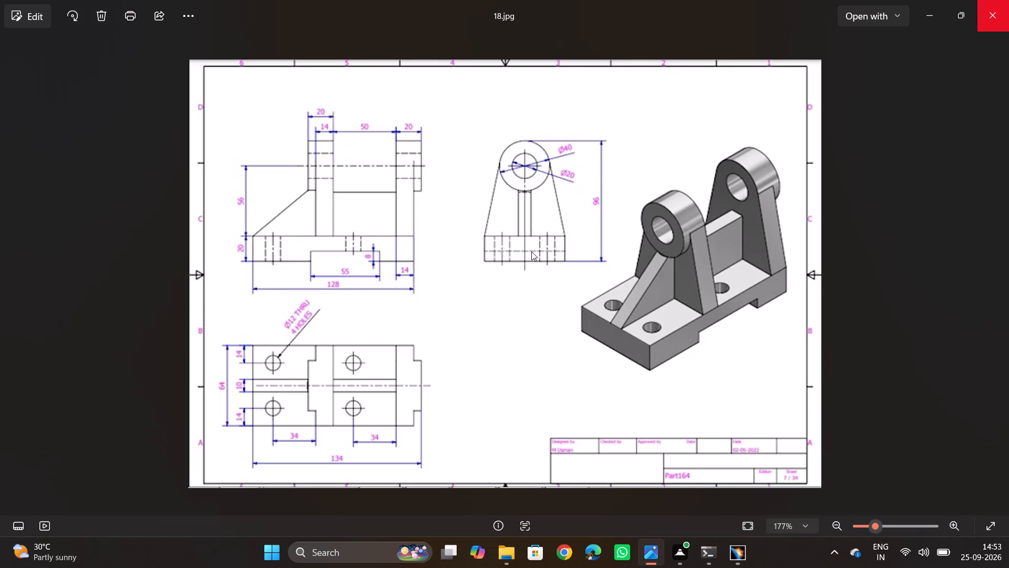
key(alt+Tab)
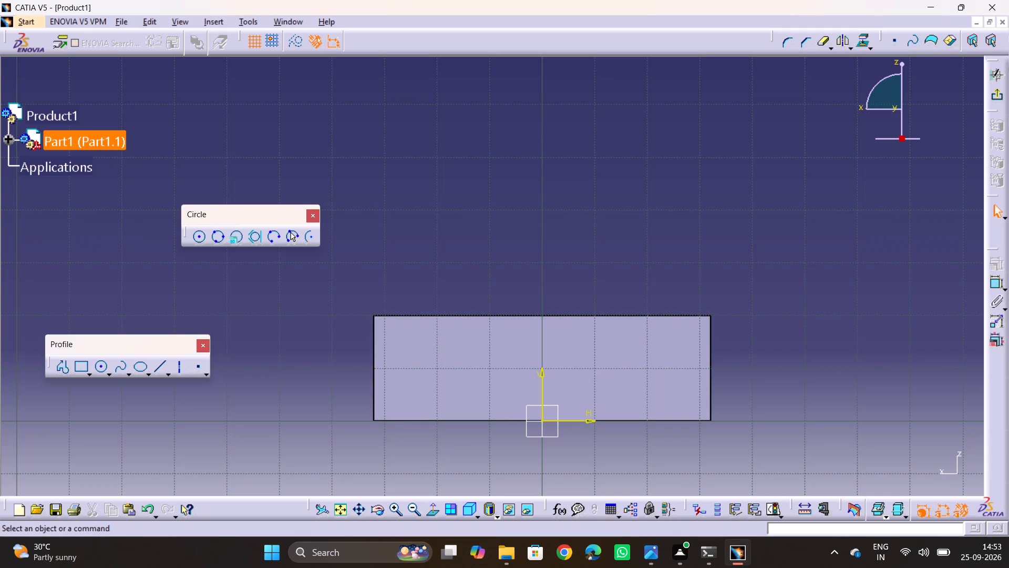
key(alt+Tab)
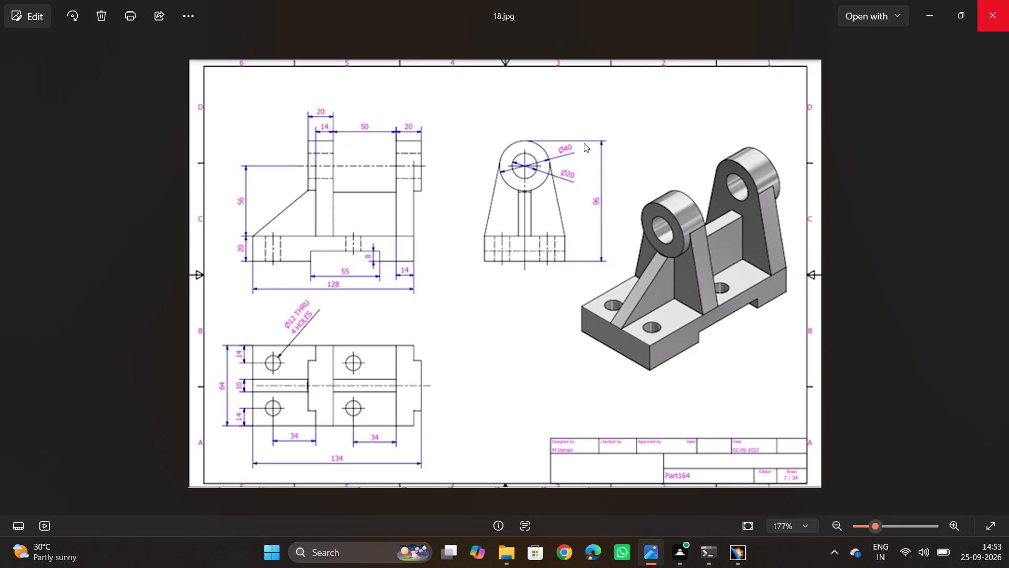
key(alt+Tab)
middle_drag(667, 197, 670, 254)
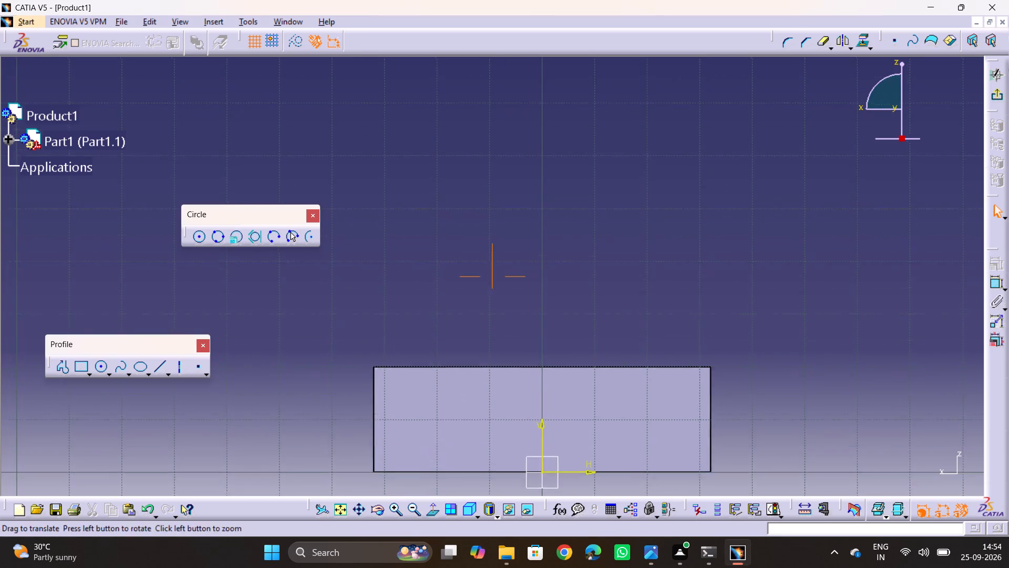
middle_drag(670, 254, 684, 285)
click(99, 371)
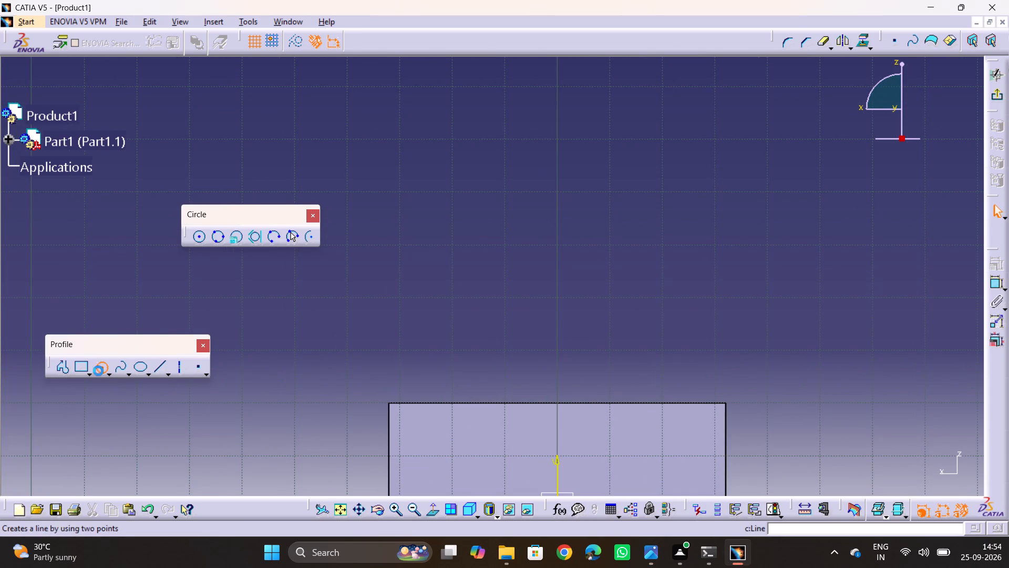
click(559, 118)
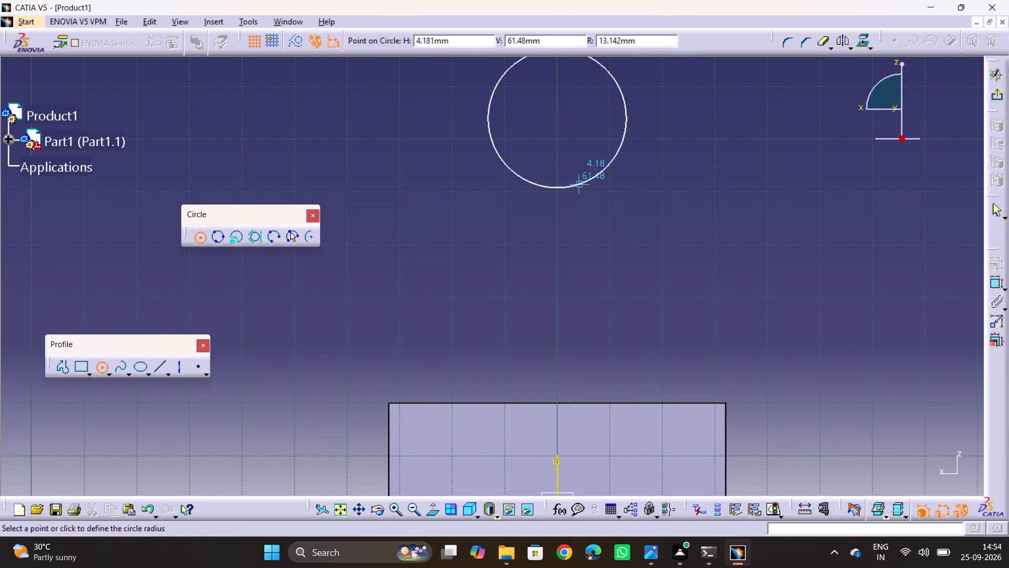
click(591, 216)
click(96, 369)
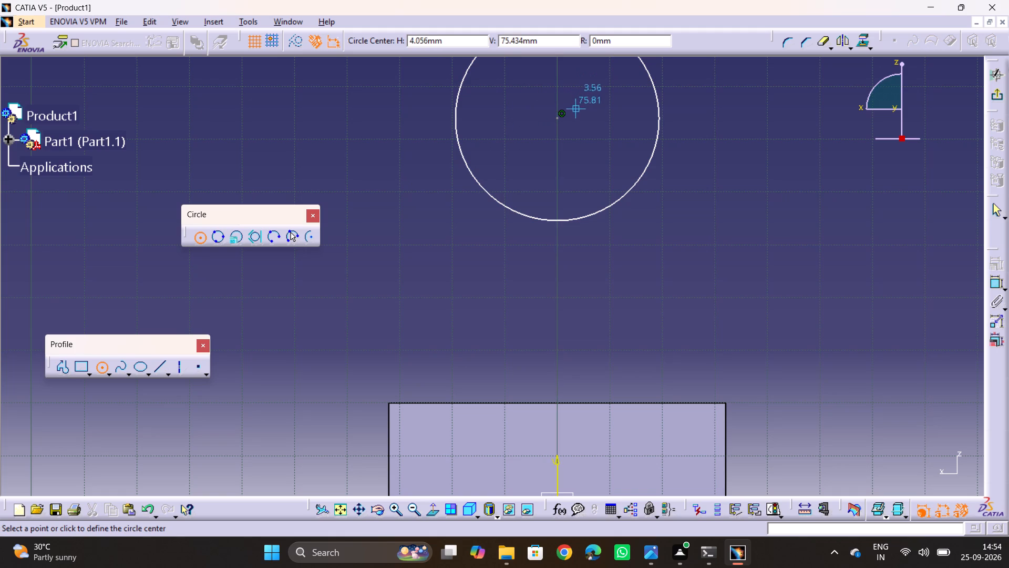
click(556, 119)
click(555, 158)
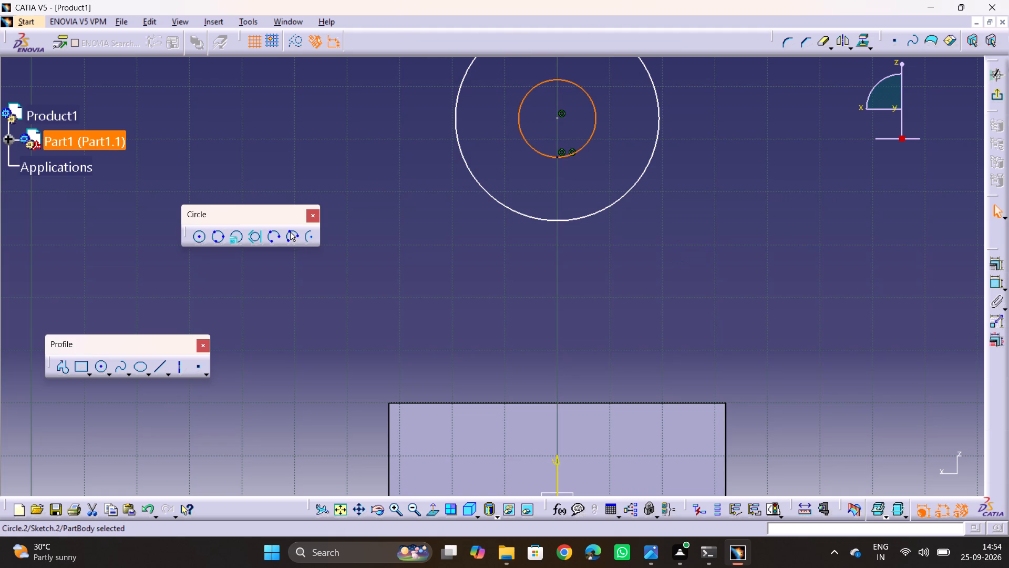
Dimension the inner circle's diameter and set it to 20 mm.
ctrl+middle_drag(703, 229, 699, 274)
click(998, 287)
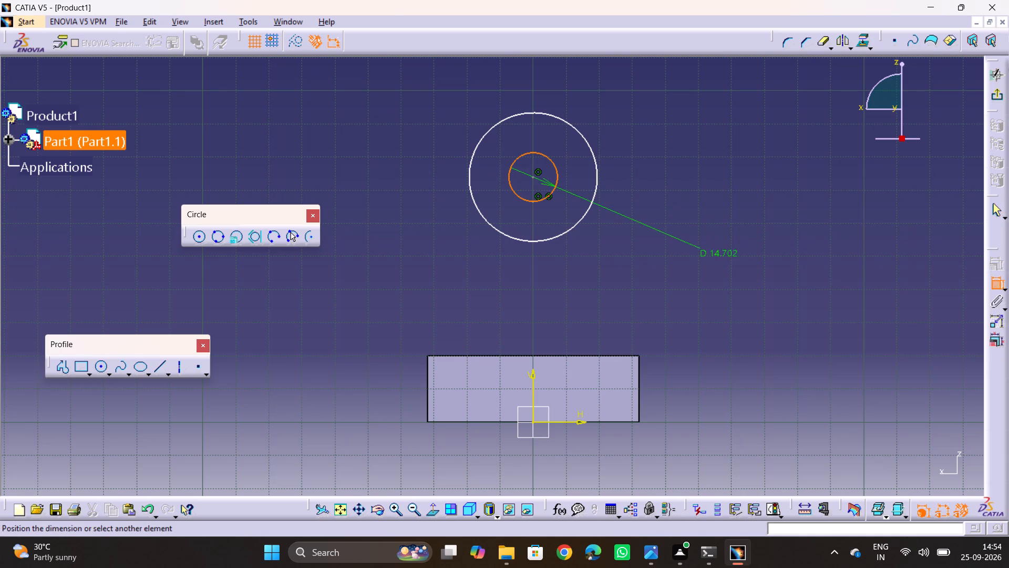
click(633, 221)
double_click(637, 216)
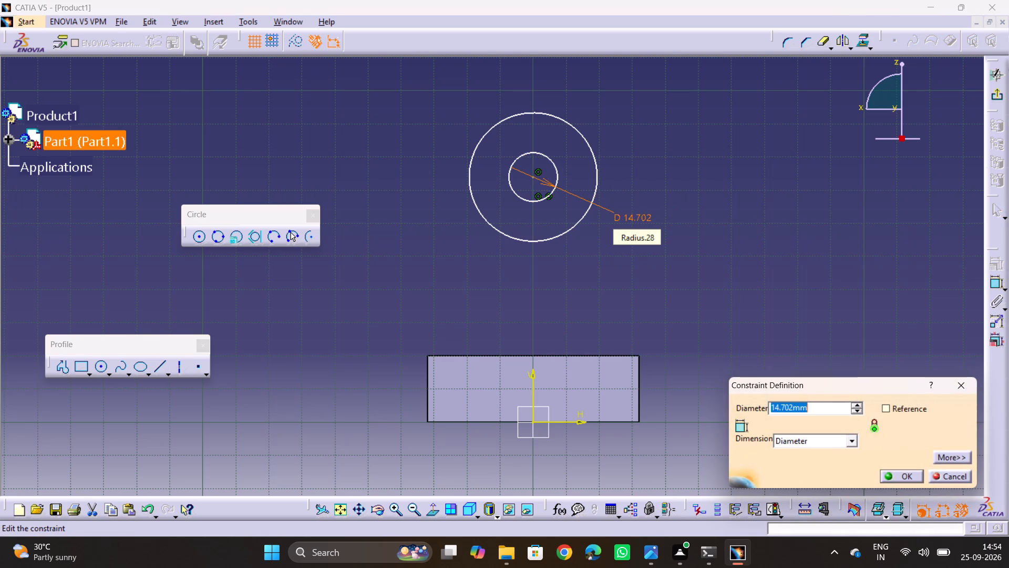
text(20)
key(Return)
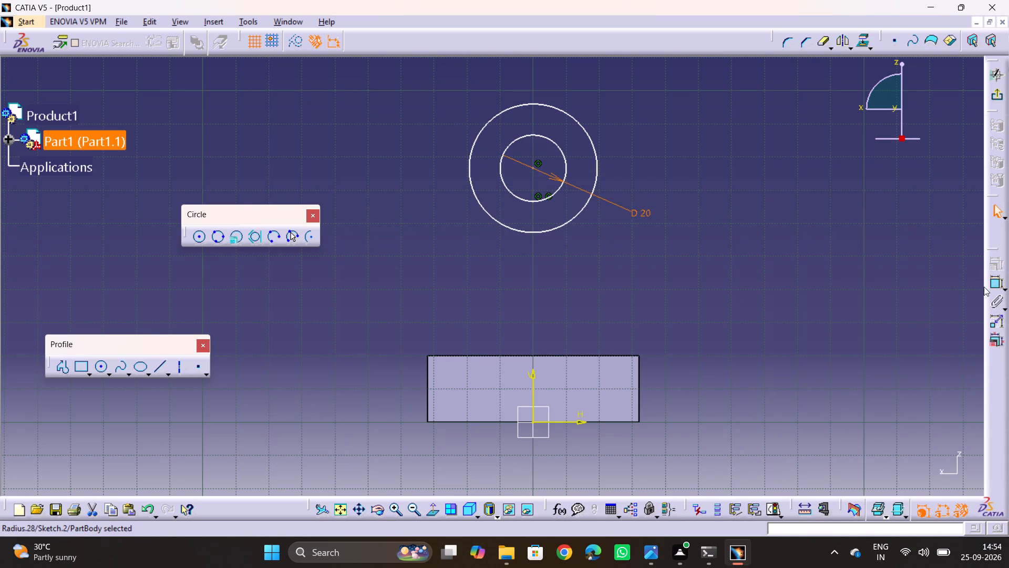
Dimension the outer circle's diameter and set it to 40 mm.
click(1000, 287)
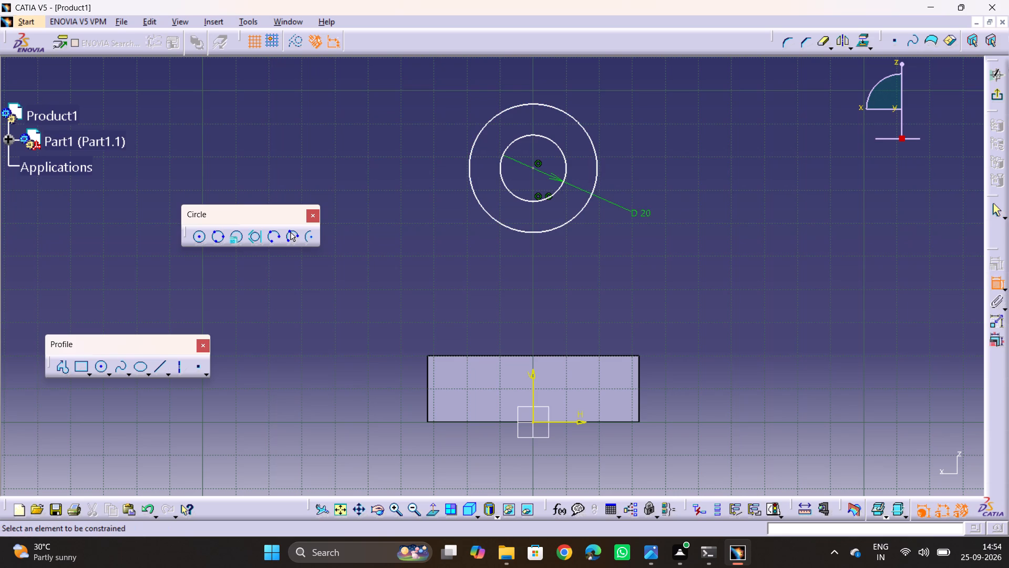
click(600, 172)
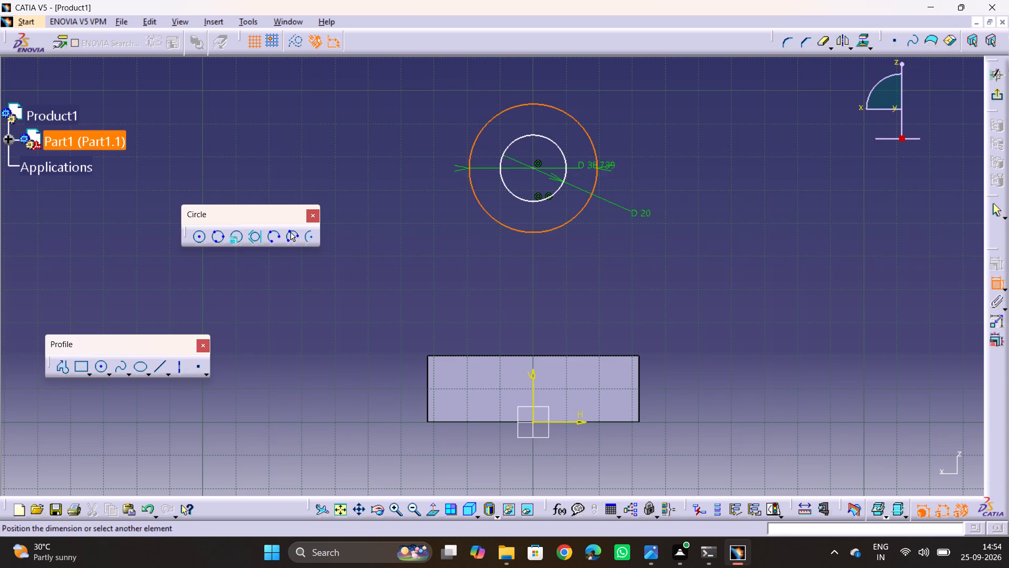
click(625, 175)
double_click(623, 169)
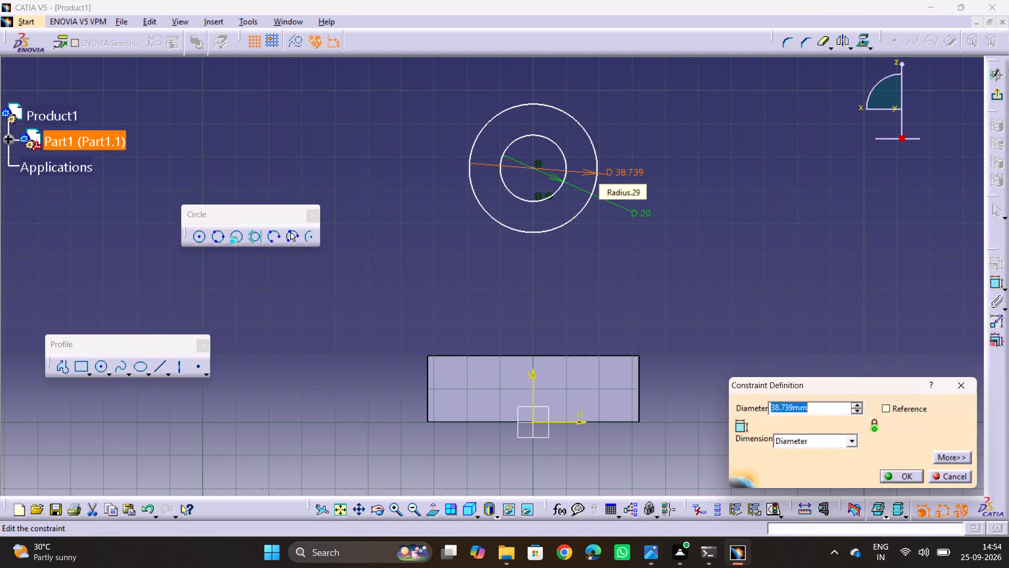
text(40)
key(Return)
click(662, 301)
Following the reference drawing, dimension the height from the base block's bottom edge to the top of the outer circle as 96 mm.
key(alt+Tab)
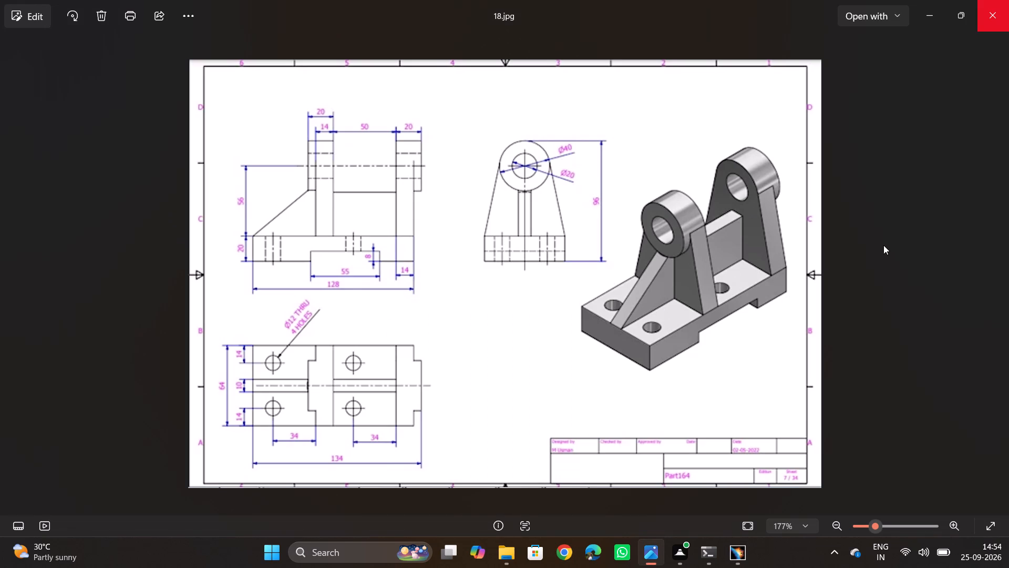
key(alt+Tab)
click(993, 283)
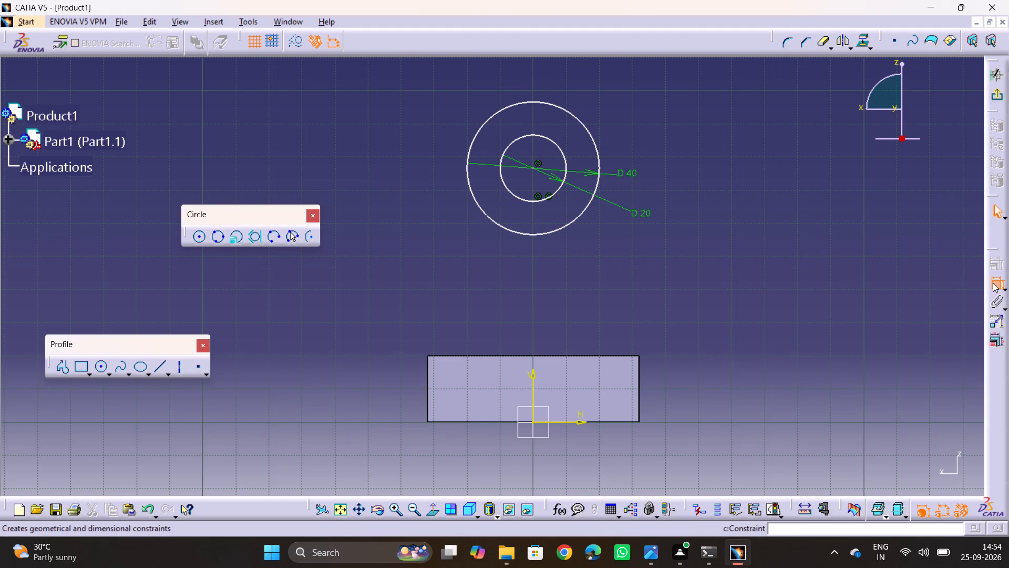
click(619, 423)
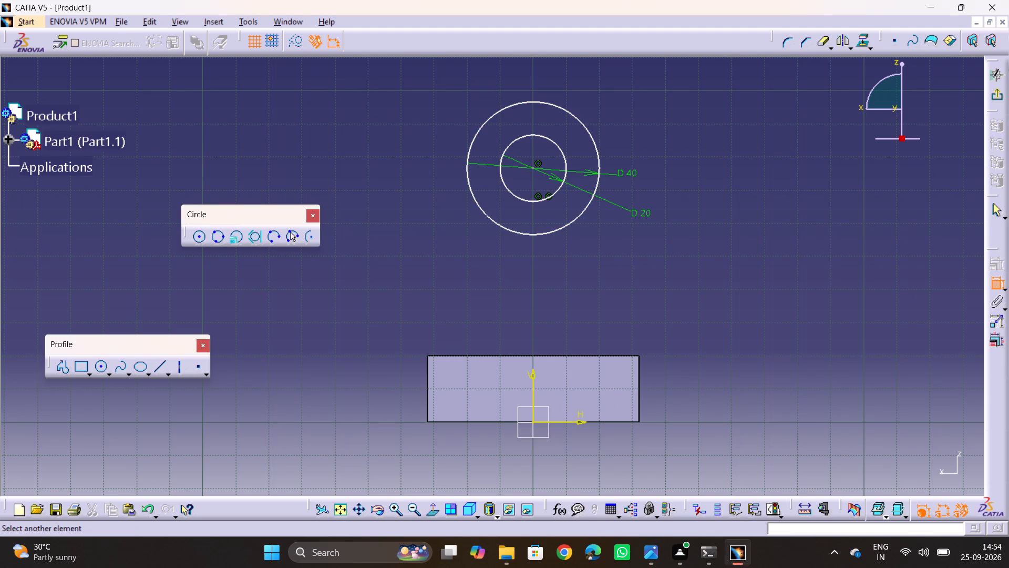
click(534, 103)
click(743, 234)
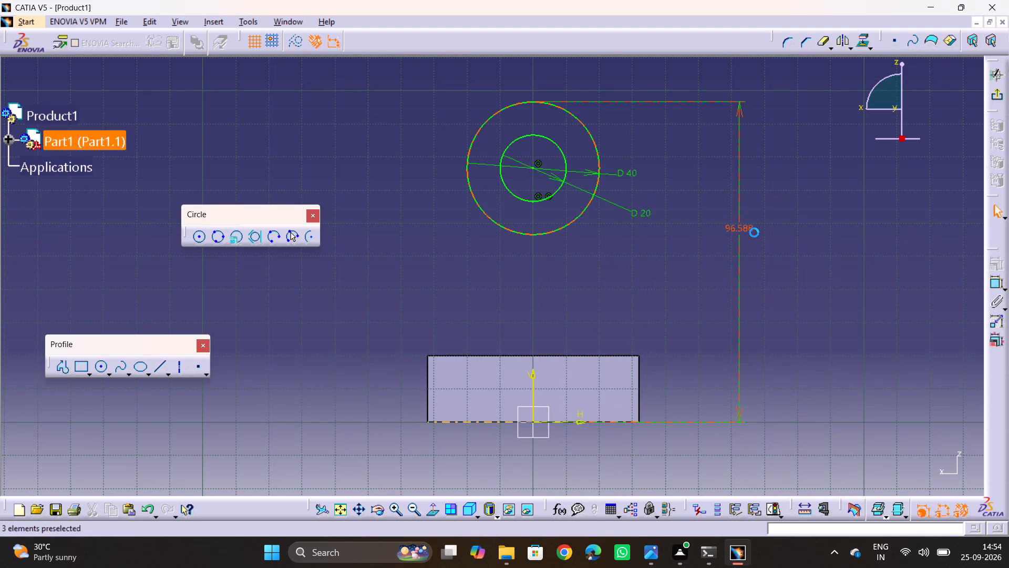
double_click(732, 230)
key(6)
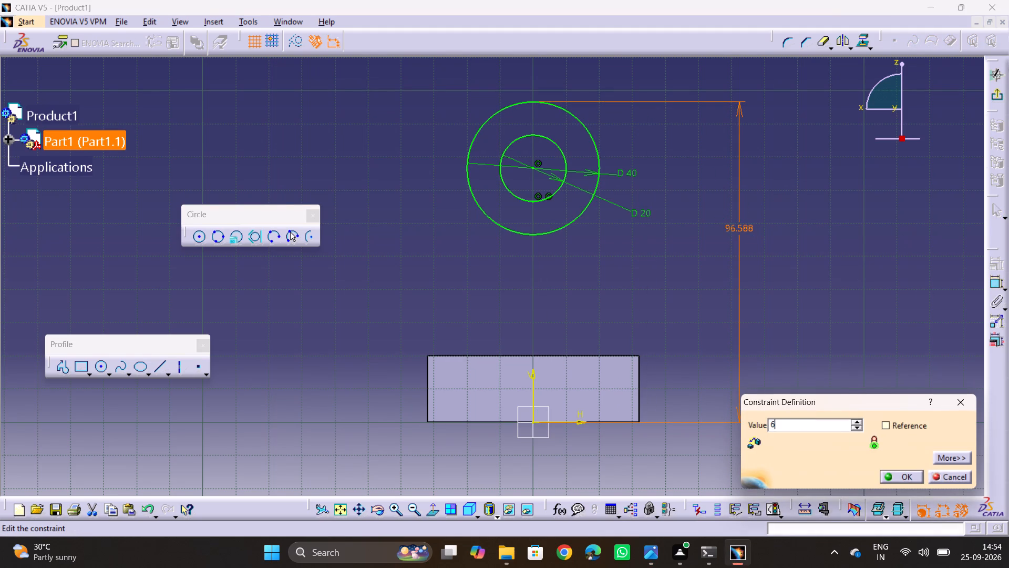
key(BackSpace)
key(5)
key(BackSpace)
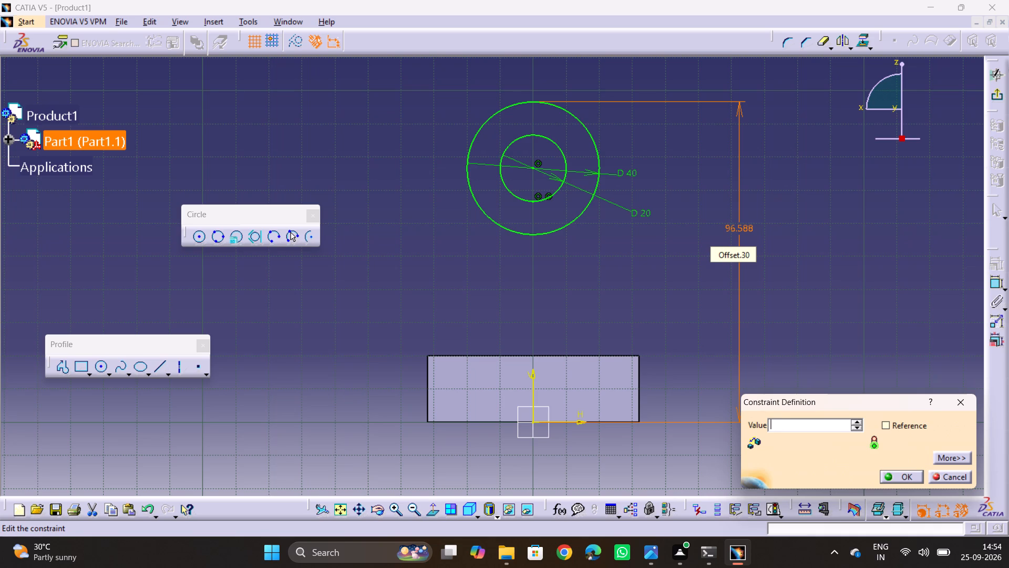
text(96)
key(Return)
drag(803, 306, 809, 306)
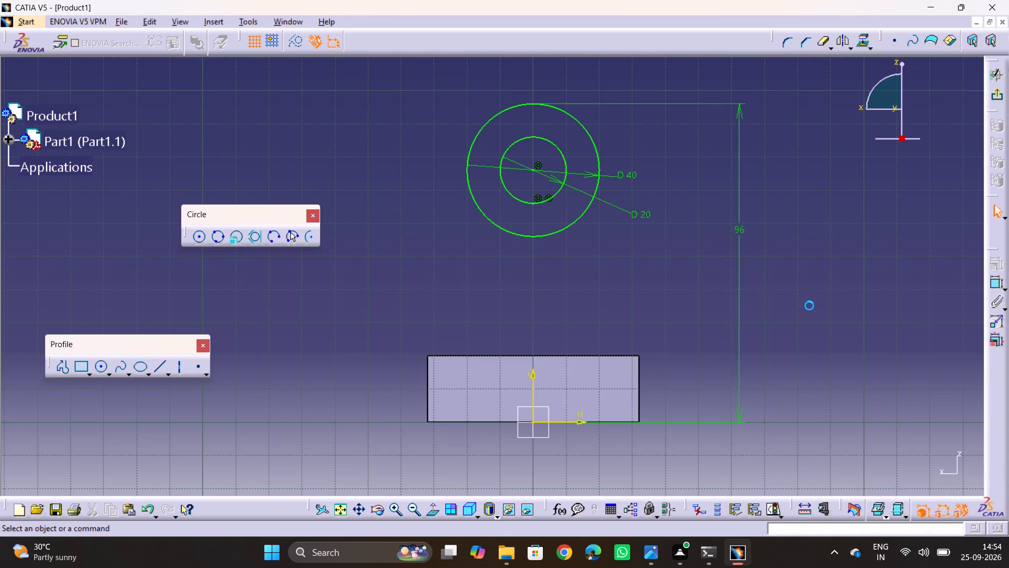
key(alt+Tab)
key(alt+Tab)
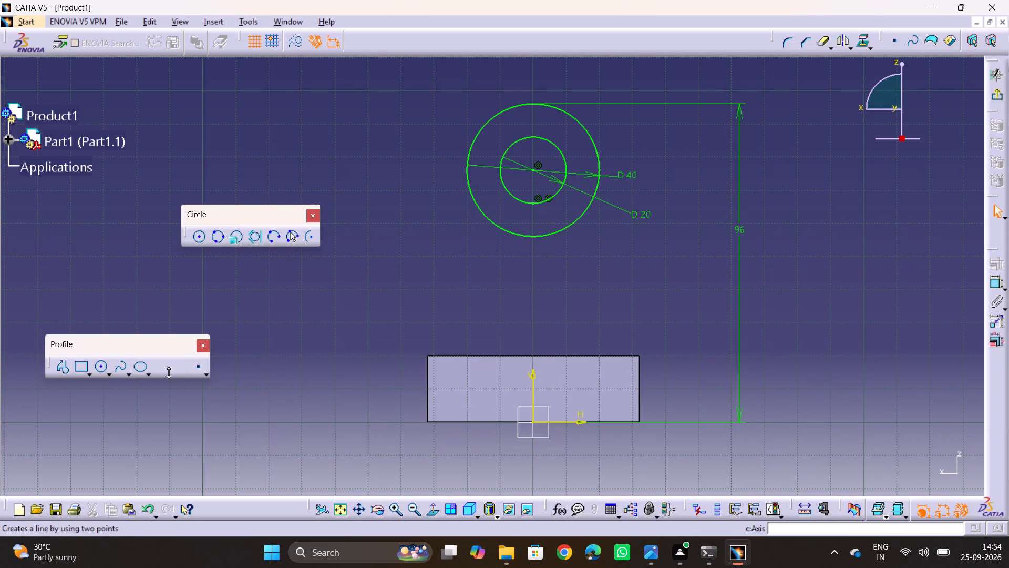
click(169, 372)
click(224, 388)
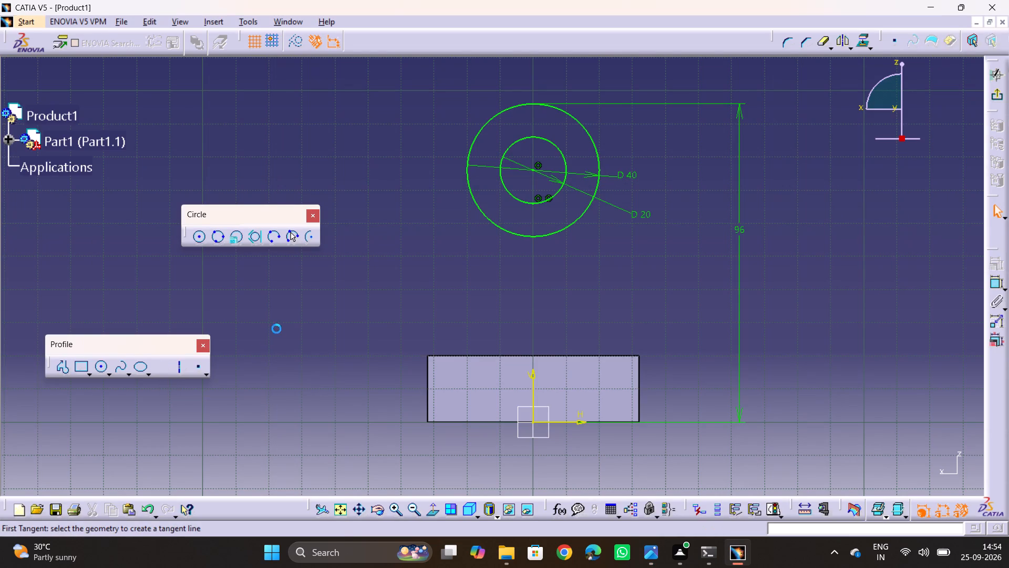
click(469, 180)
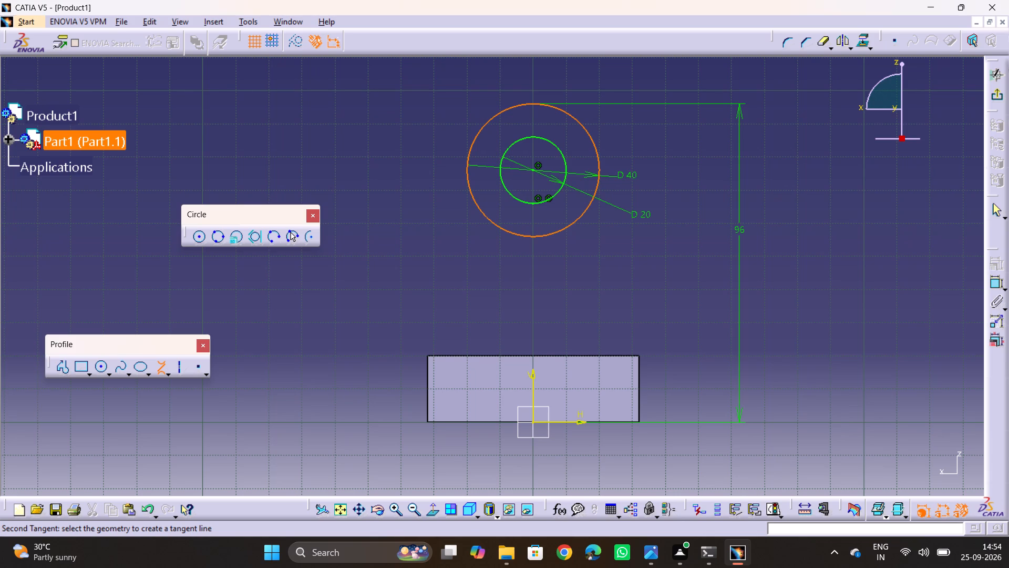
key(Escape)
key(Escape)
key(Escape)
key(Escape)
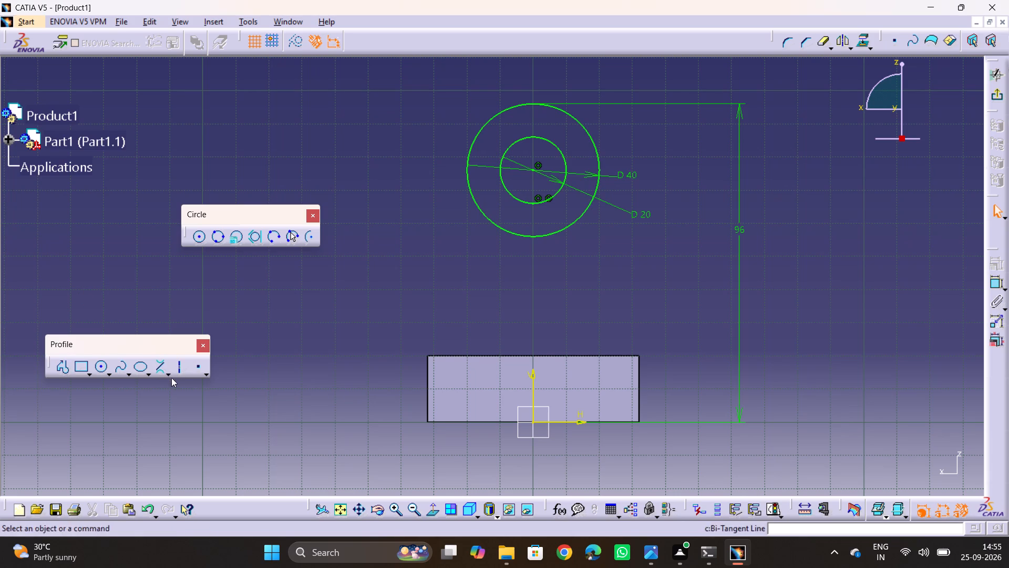
Sketch two slanted lines flaring down toward the base block, one on each side of the circles, the left one about 77 mm long.
click(165, 372)
click(182, 384)
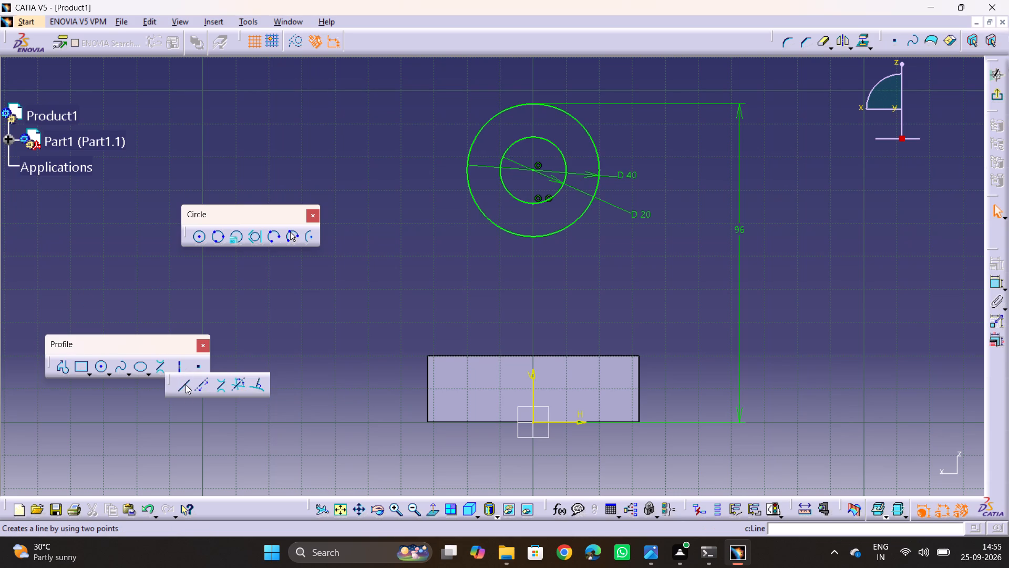
click(471, 94)
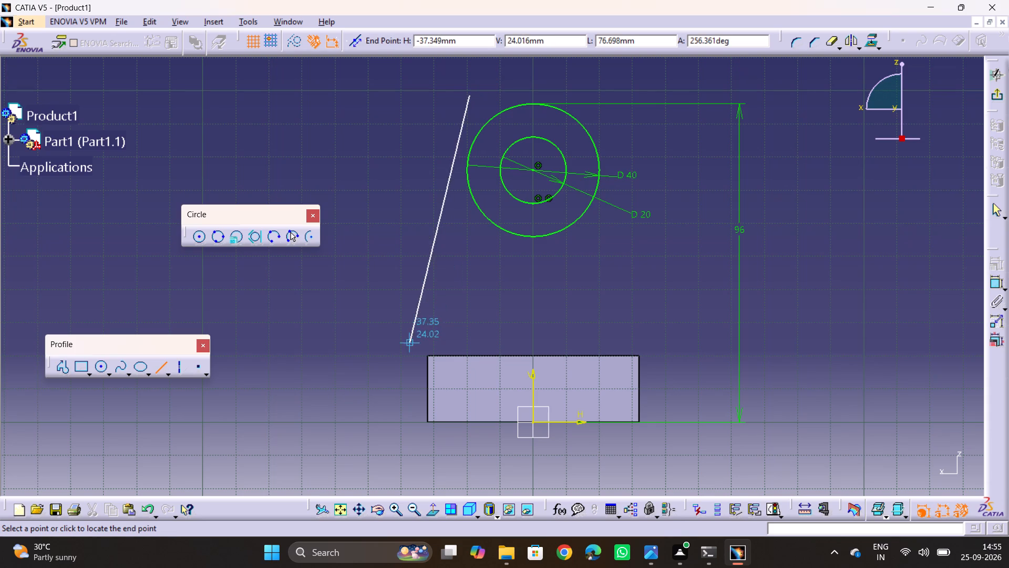
click(410, 342)
click(163, 367)
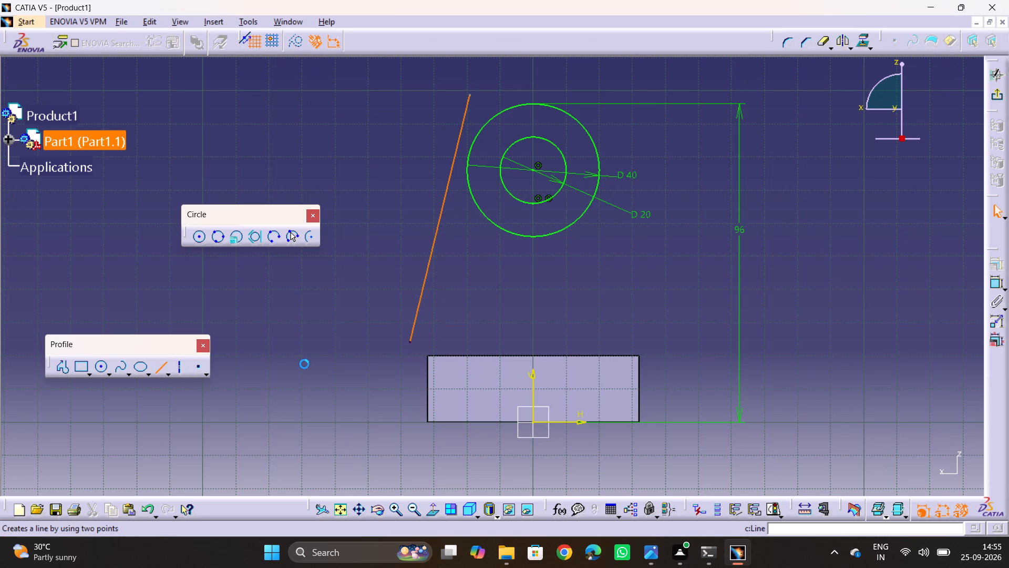
click(620, 120)
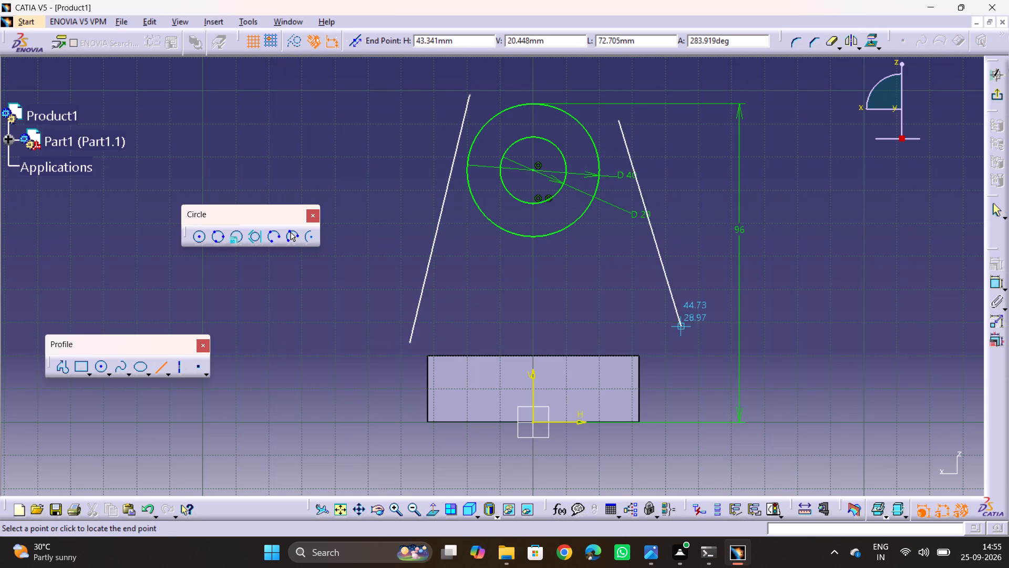
click(665, 385)
click(695, 298)
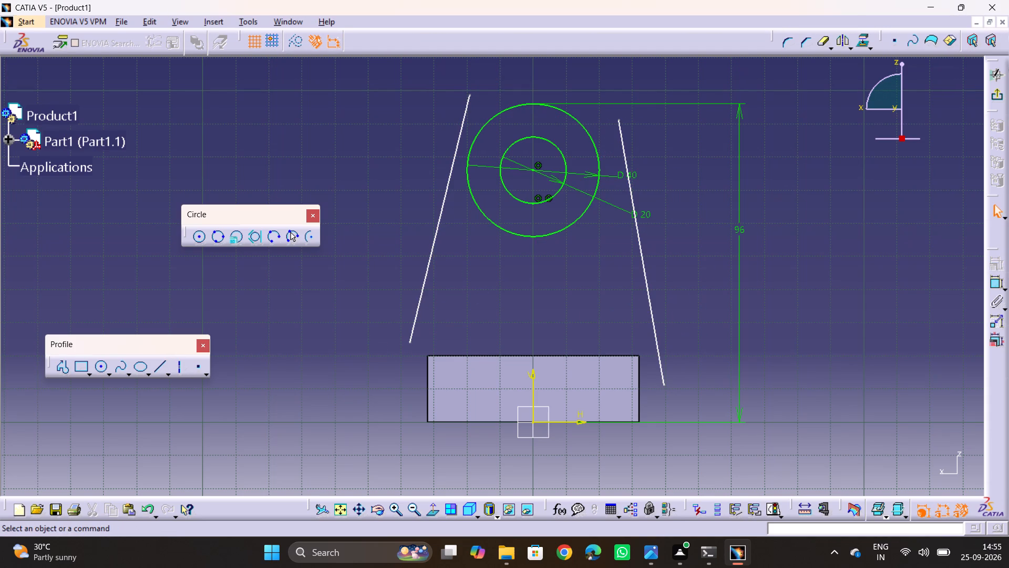
Constrain the left slanted line tangent to the 40 mm outer circle.
click(442, 209)
ctrl+click(468, 183)
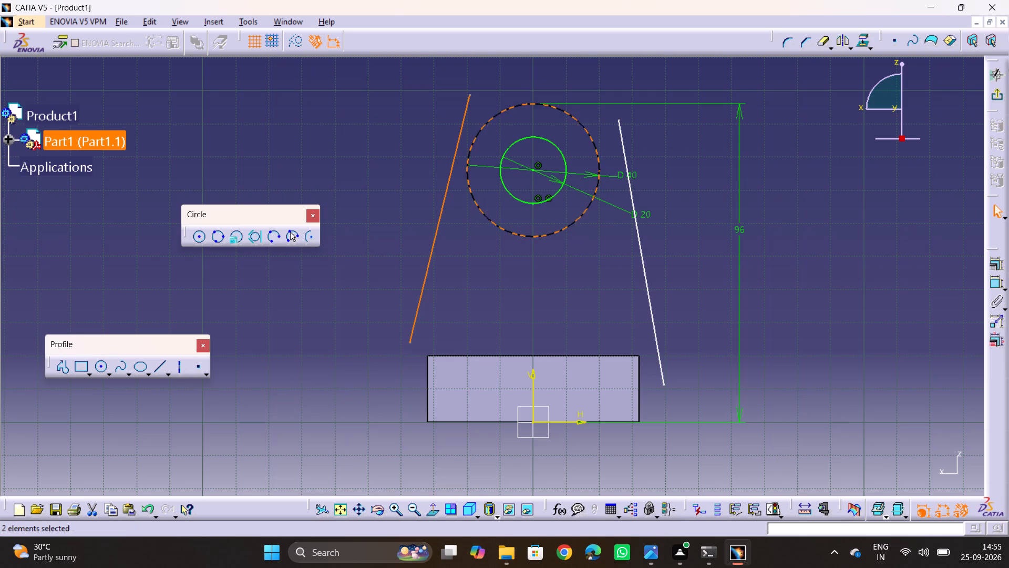
click(996, 261)
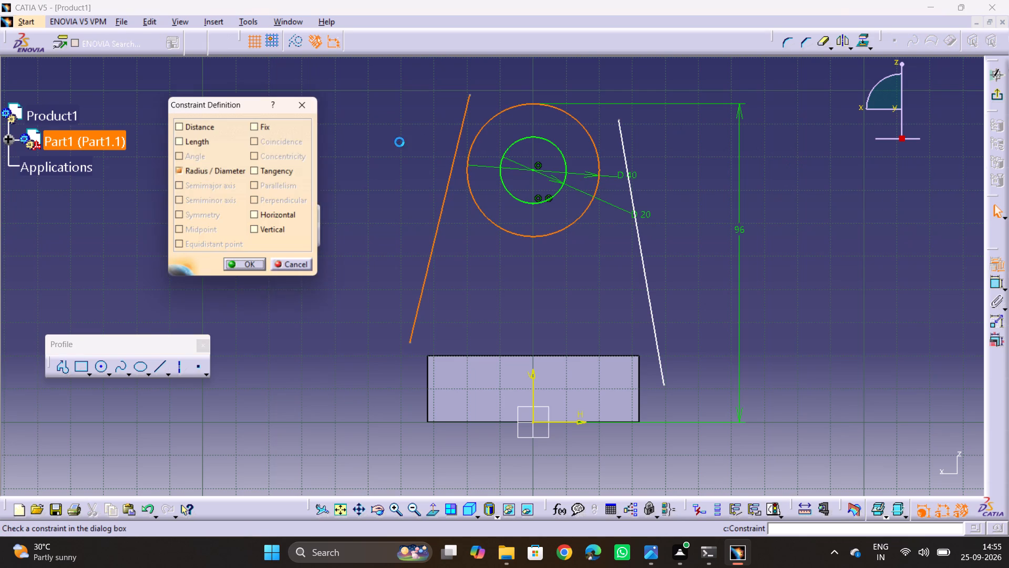
click(264, 171)
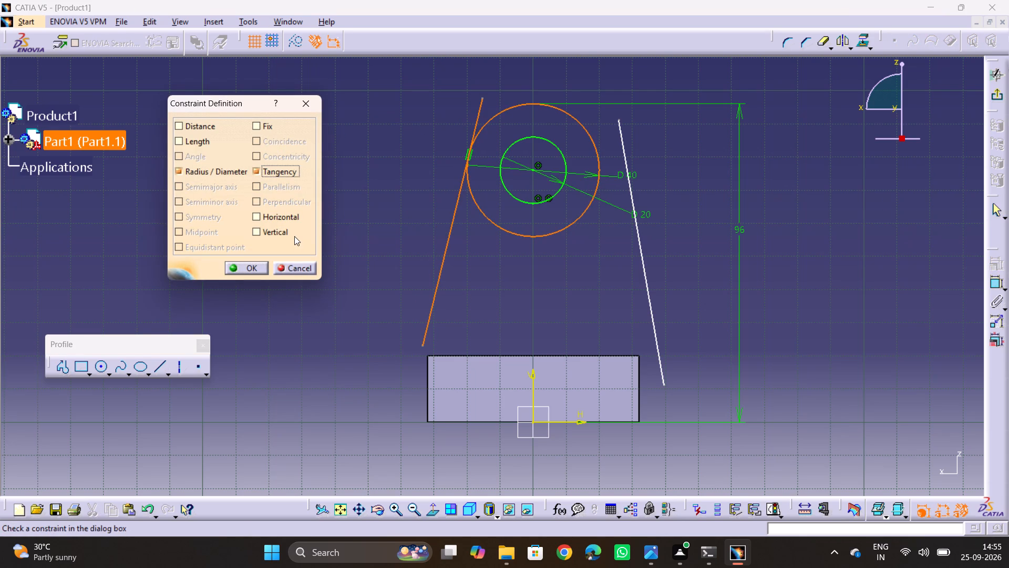
click(247, 267)
Make the left slanted line's upper endpoint coincident with the 40 mm outer circle.
click(482, 97)
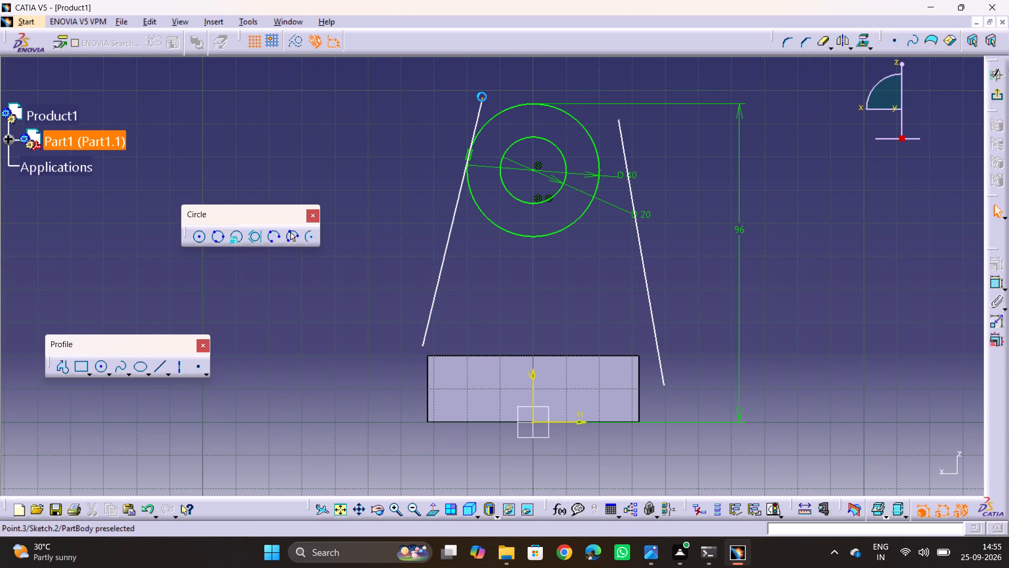
ctrl+click(504, 108)
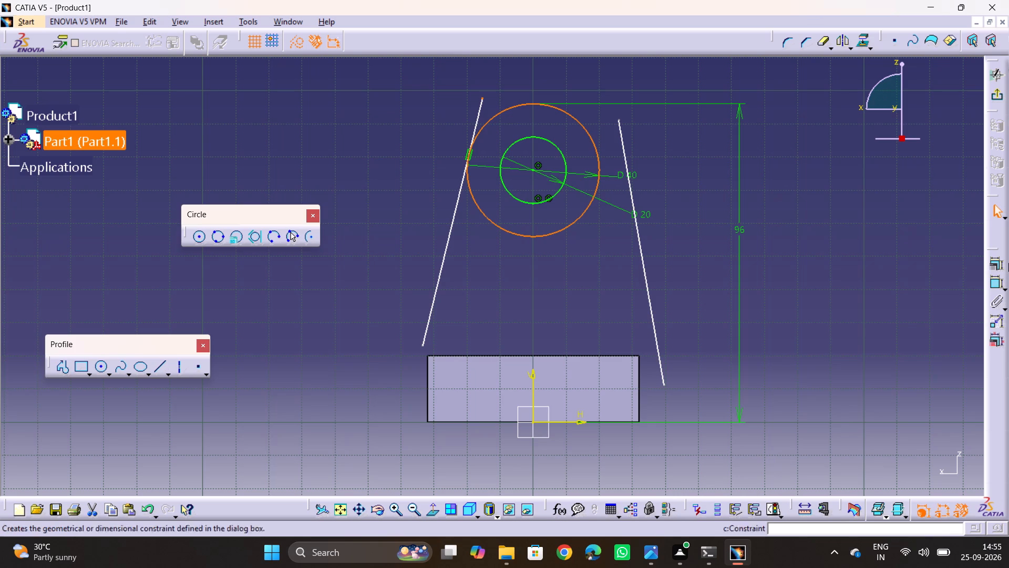
click(997, 268)
click(290, 142)
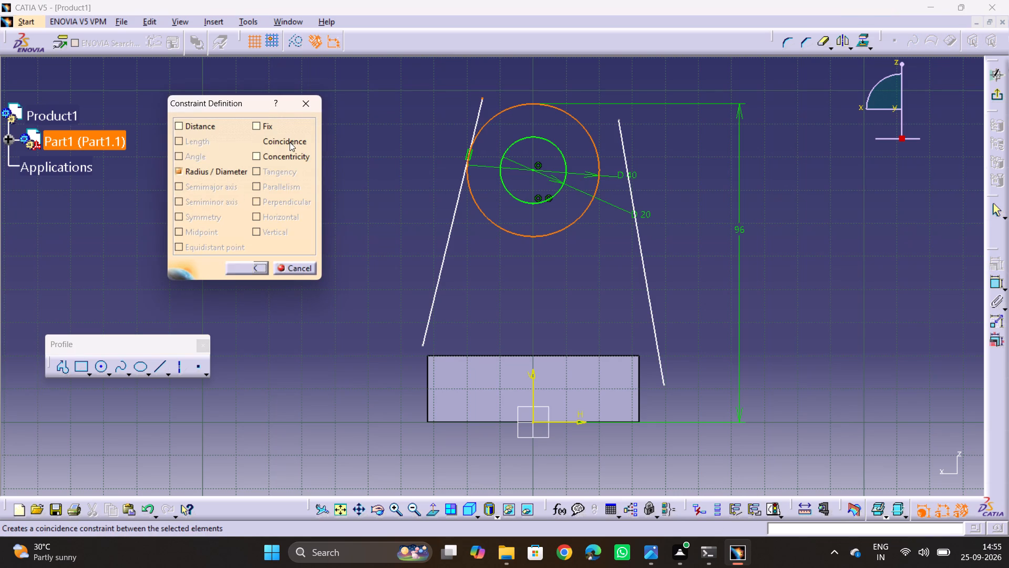
click(259, 266)
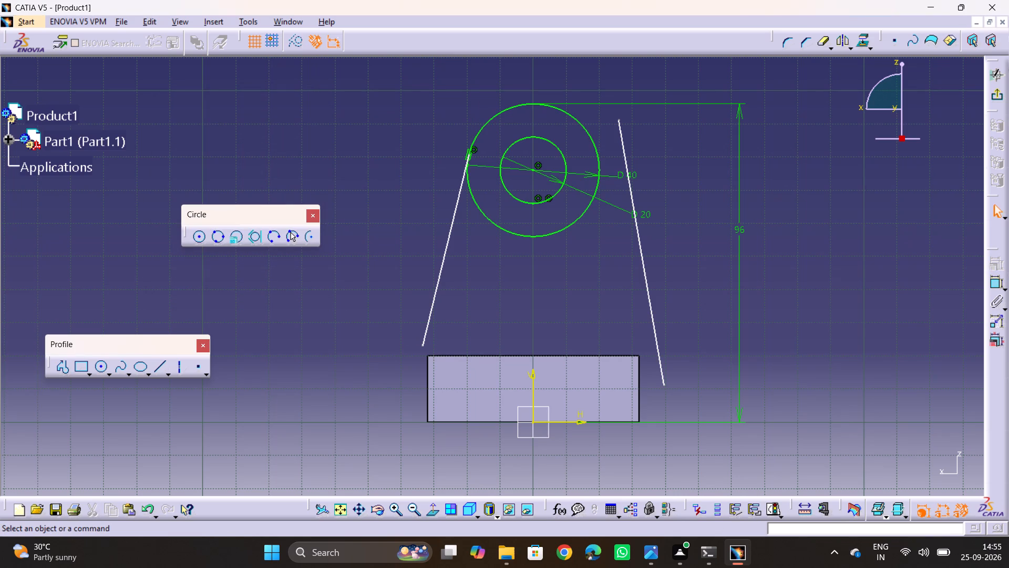
Make the left slanted line's lower endpoint coincident with the base block's upper left corner.
click(423, 346)
ctrl+click(426, 356)
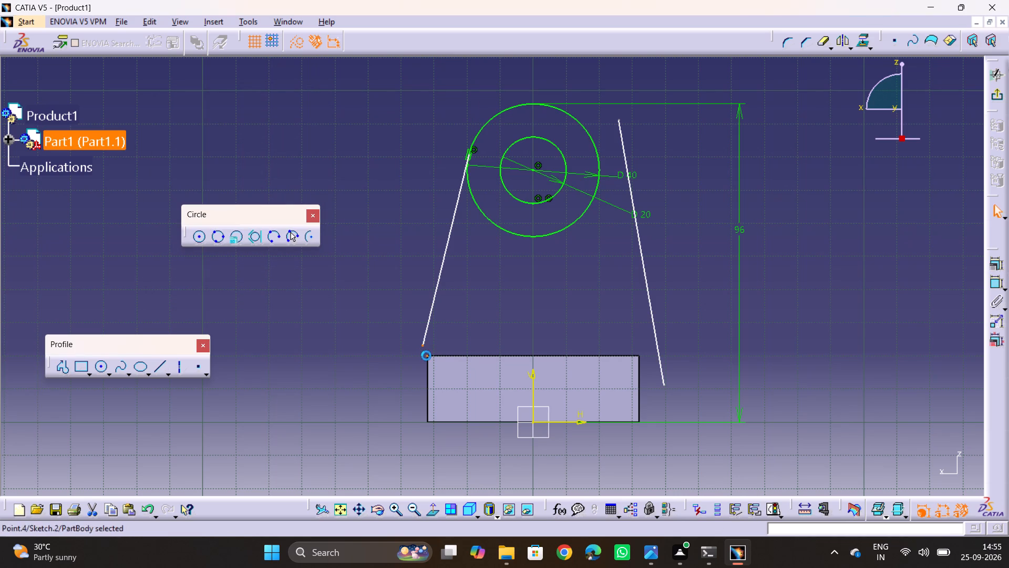
click(1002, 261)
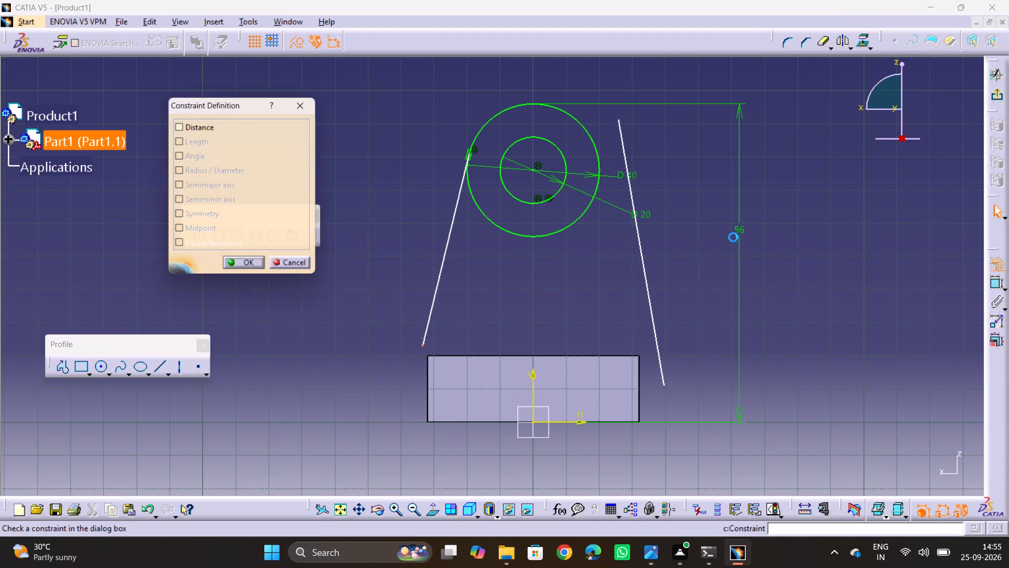
click(269, 143)
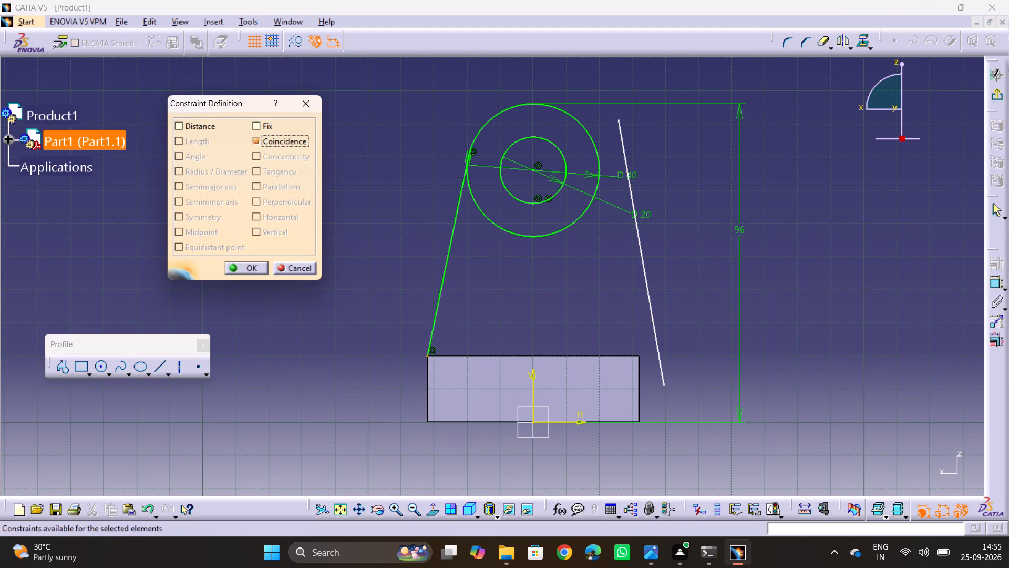
click(248, 272)
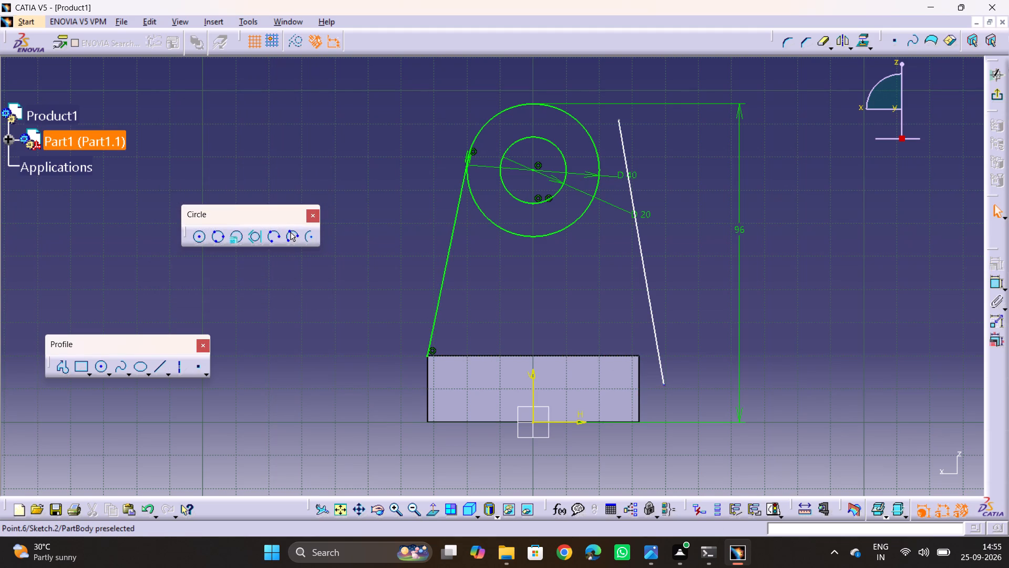
Make the right slanted line's lower endpoint coincident with the base block's upper right corner.
click(663, 382)
ctrl+click(640, 352)
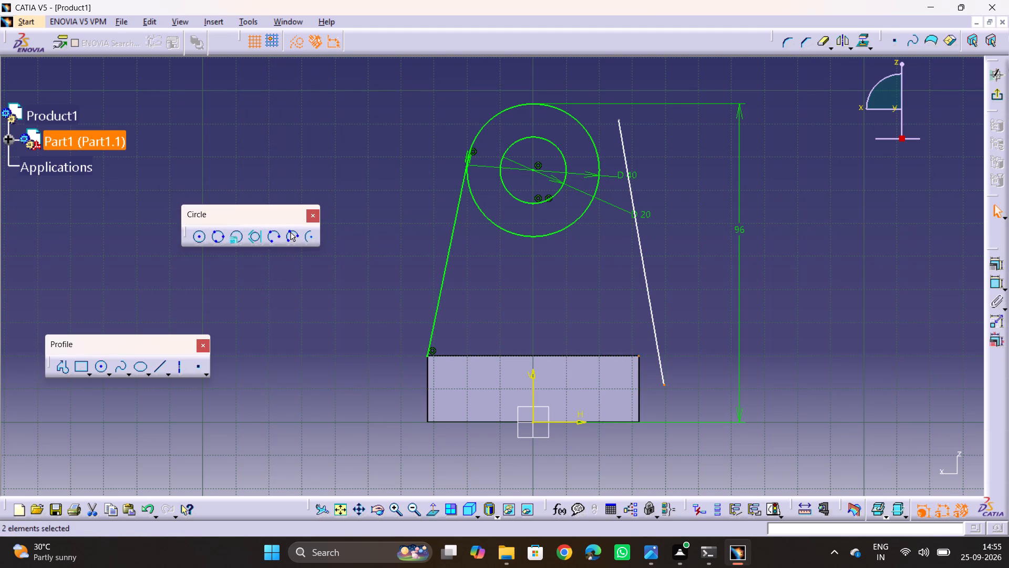
click(992, 262)
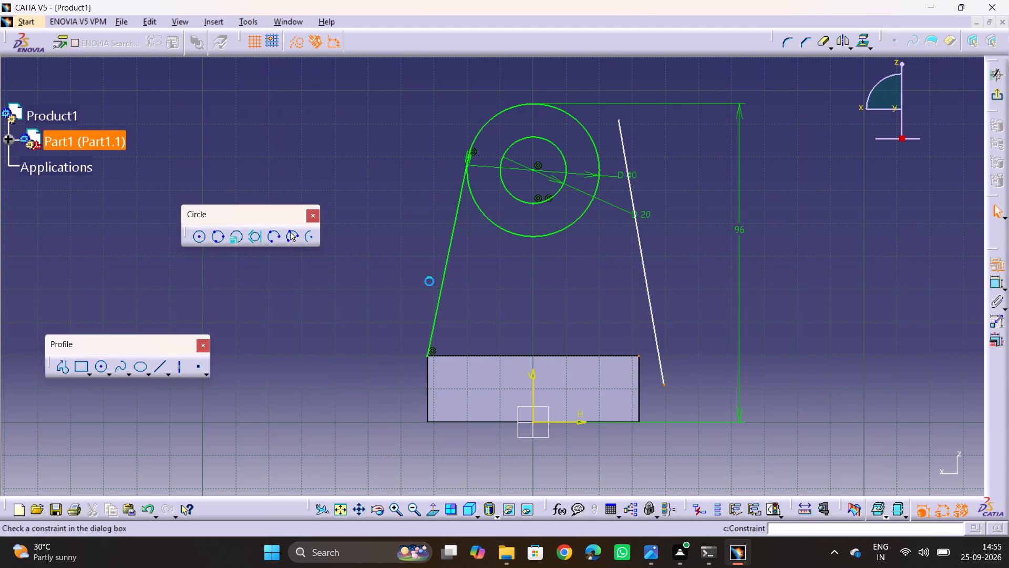
click(282, 138)
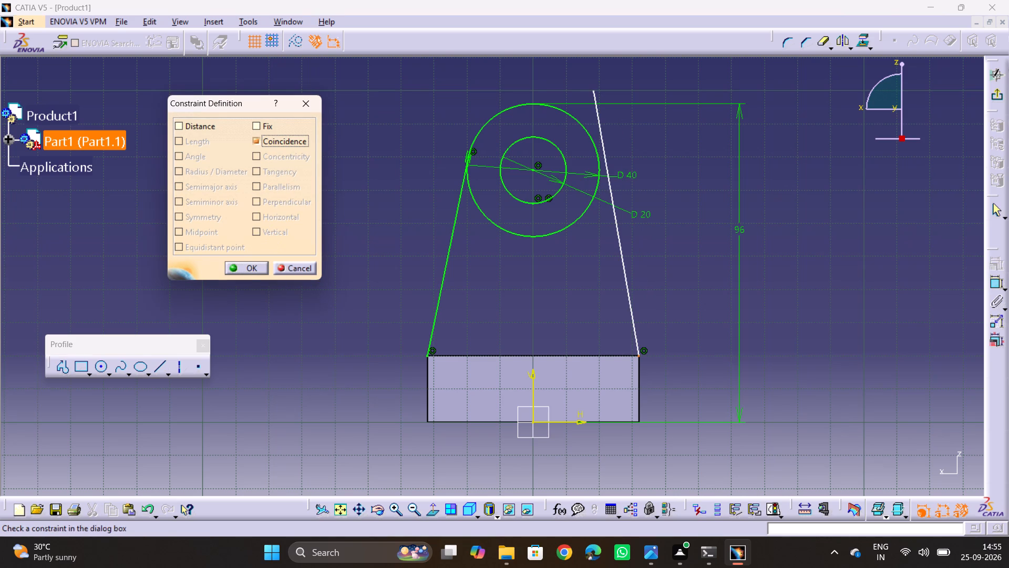
click(248, 266)
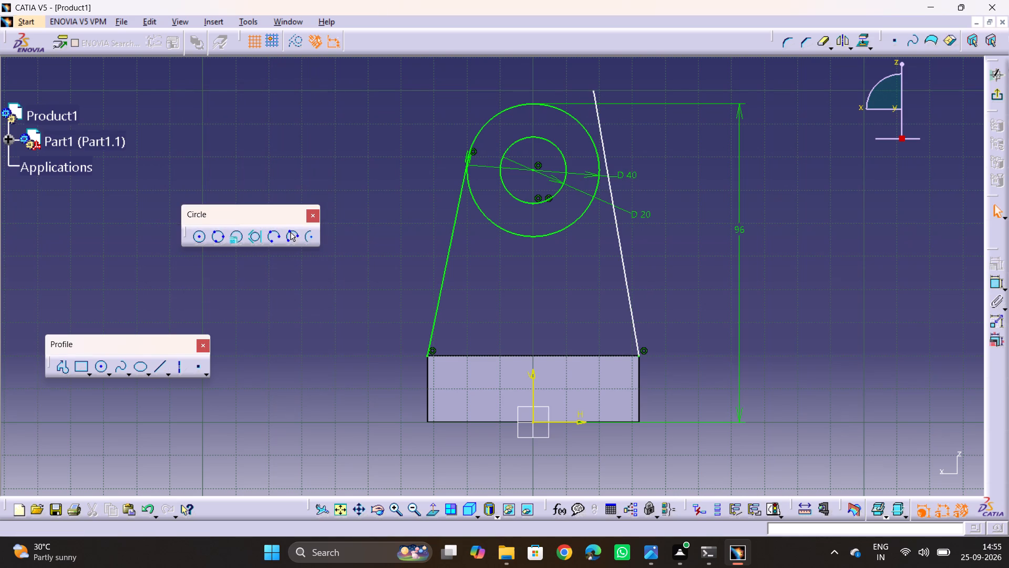
Constrain the right slanted line tangent to the 40 mm outer circle.
click(602, 122)
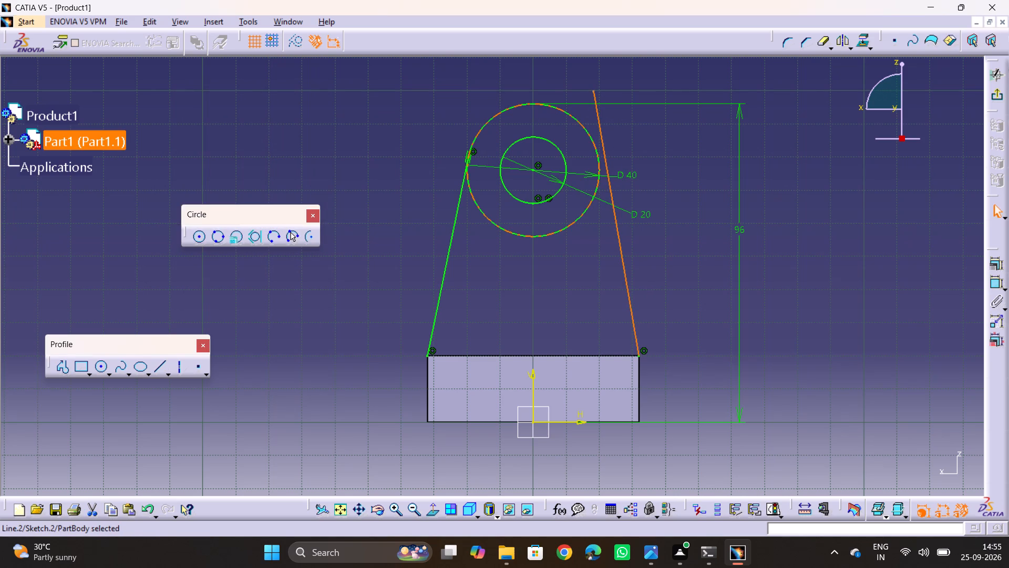
ctrl+click(580, 214)
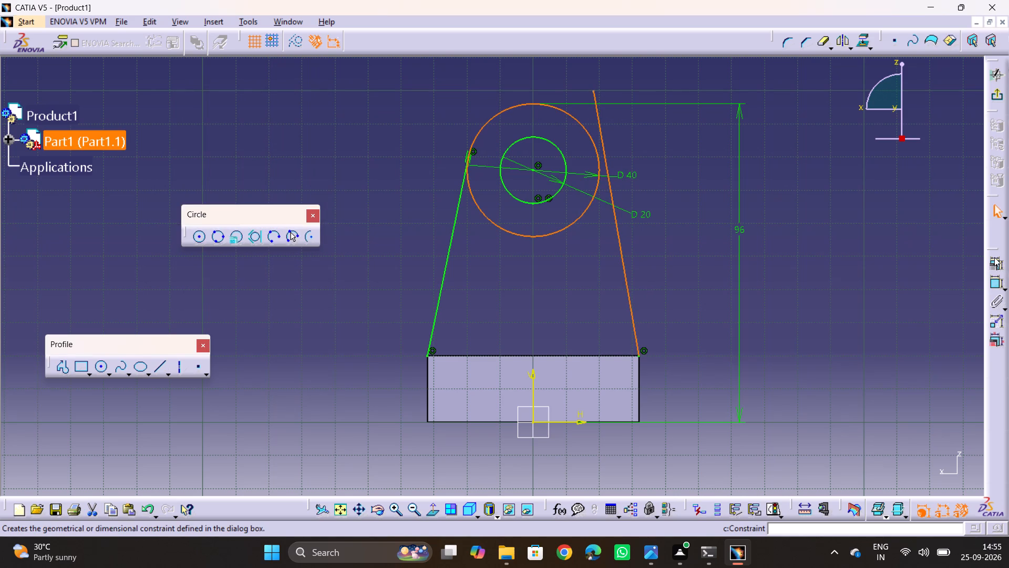
click(994, 257)
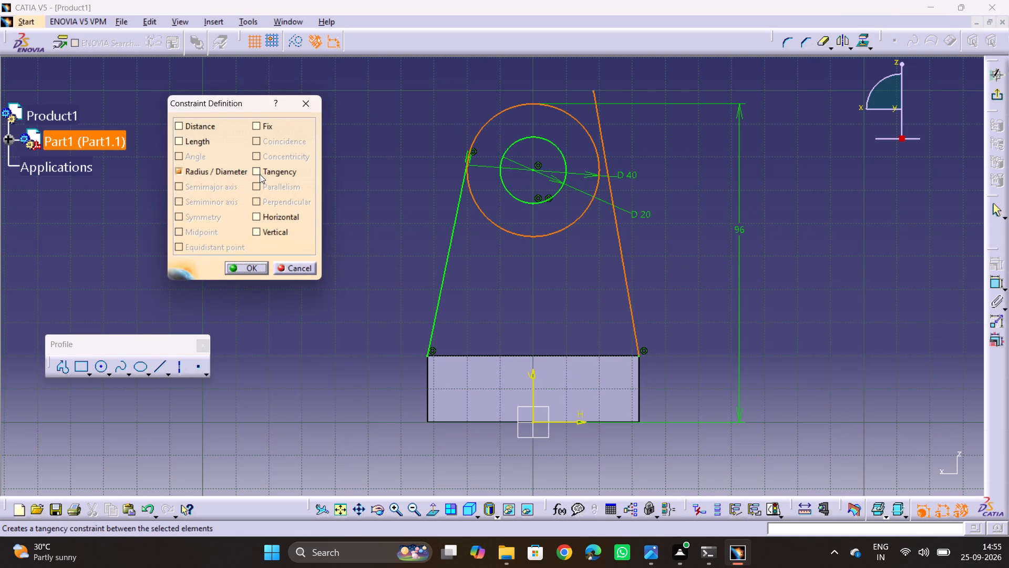
click(260, 174)
click(261, 268)
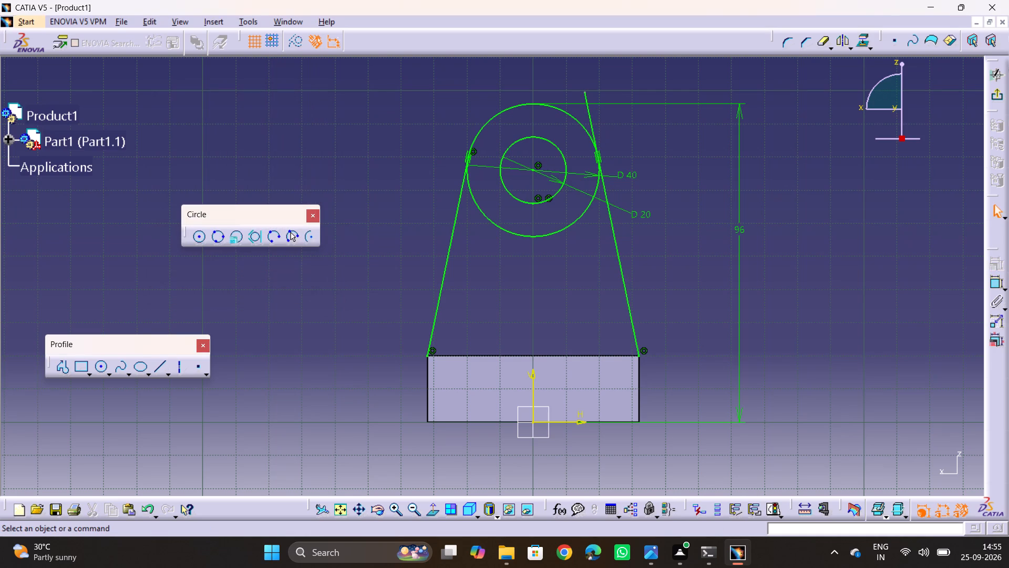
Make the right slanted line's upper endpoint coincident with the 40 mm outer circle.
click(583, 93)
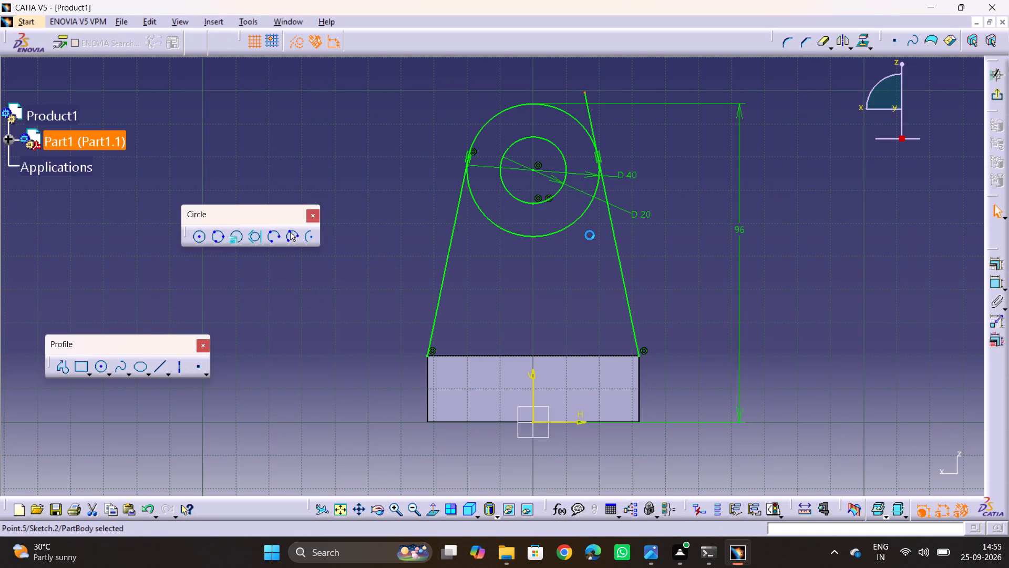
ctrl+click(578, 217)
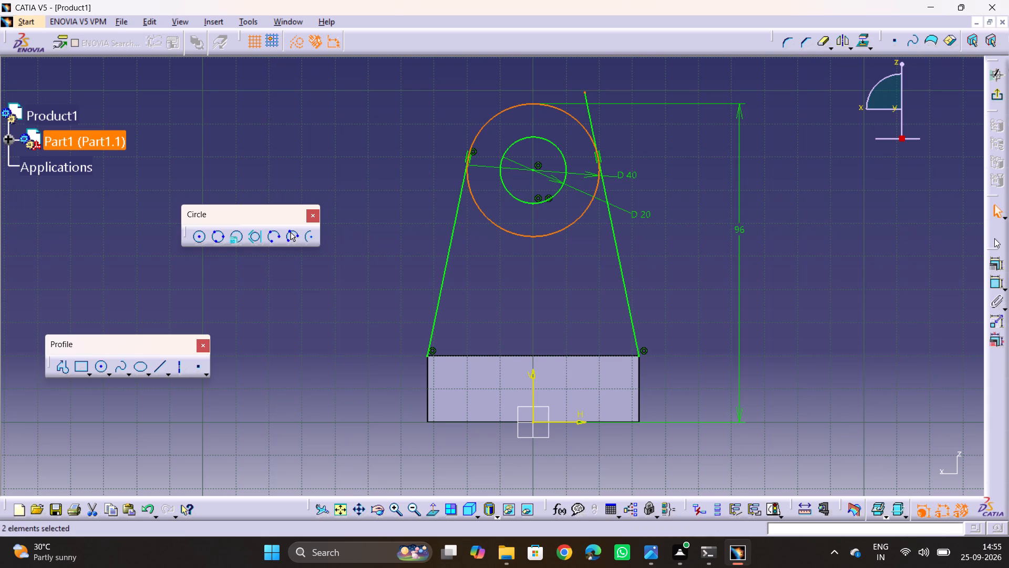
click(993, 263)
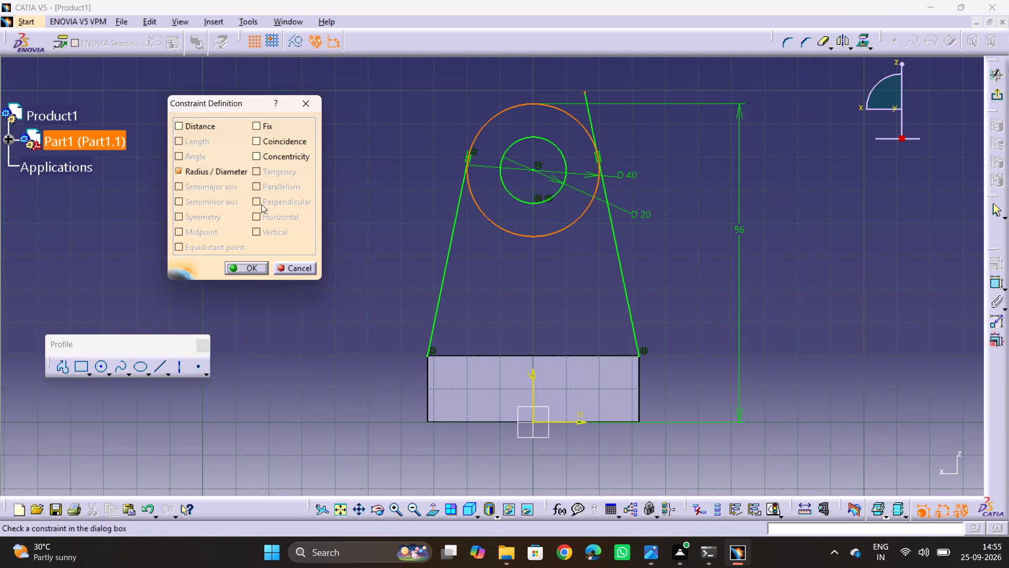
click(272, 141)
click(236, 262)
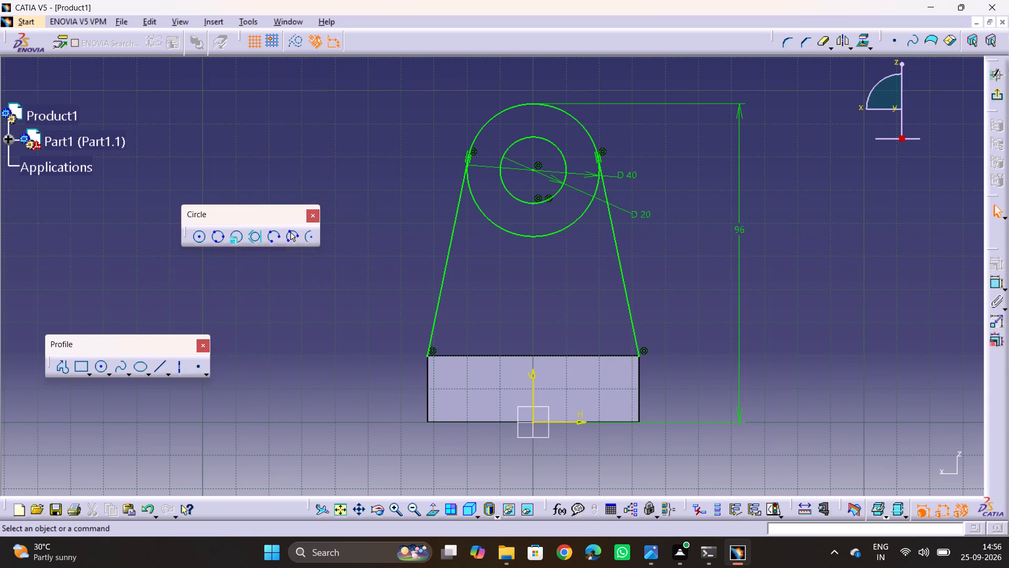
Draw a 64 mm horizontal line along the base block's top edge, joining the lower ends of the two slanted lines.
key(alt+Tab)
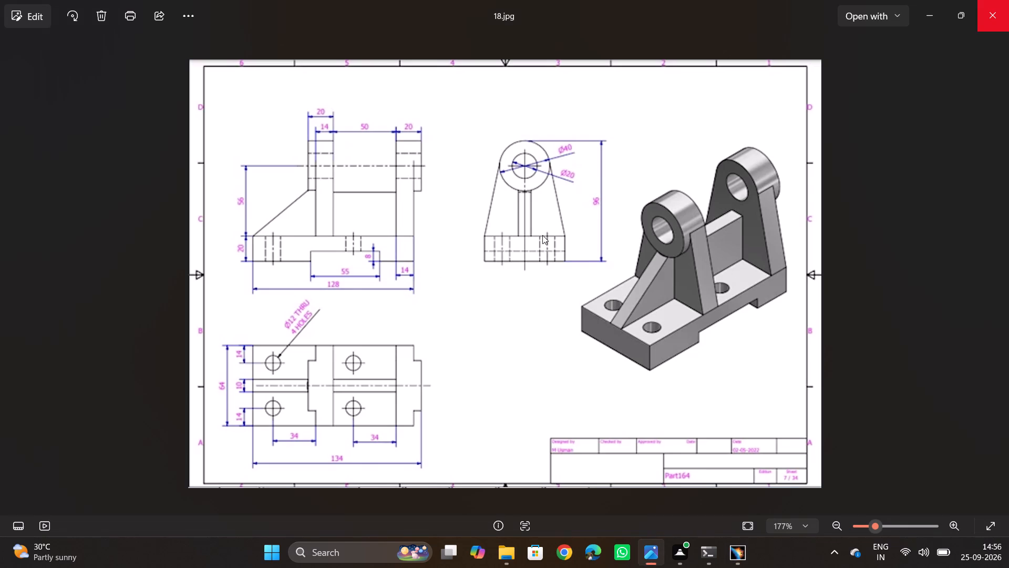
key(alt+Tab)
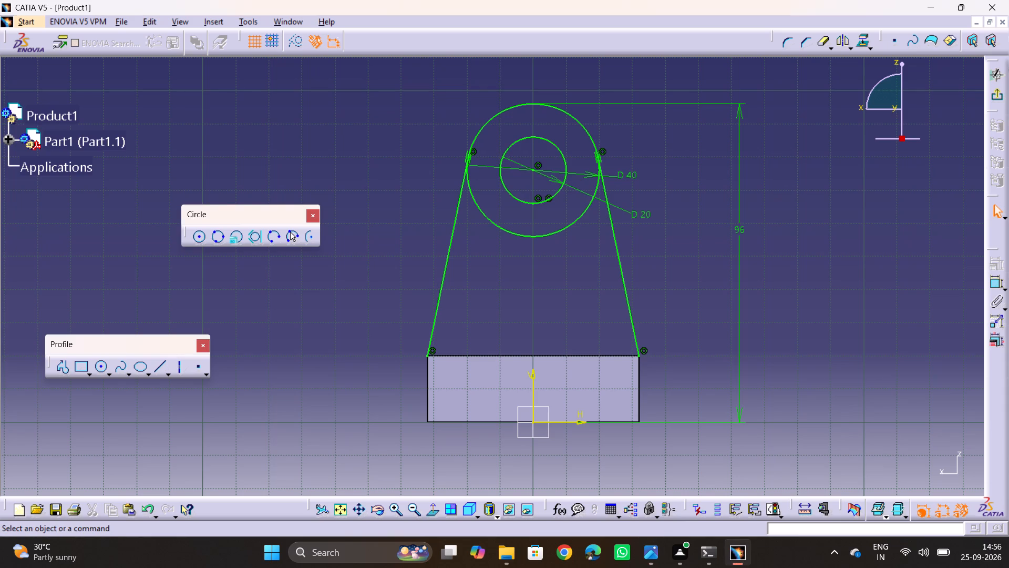
click(158, 368)
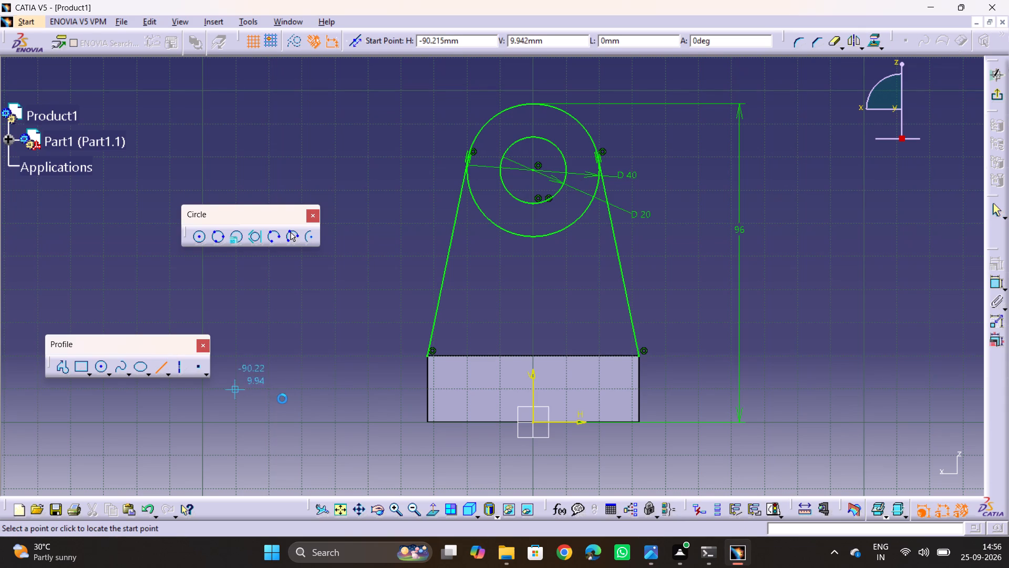
click(425, 354)
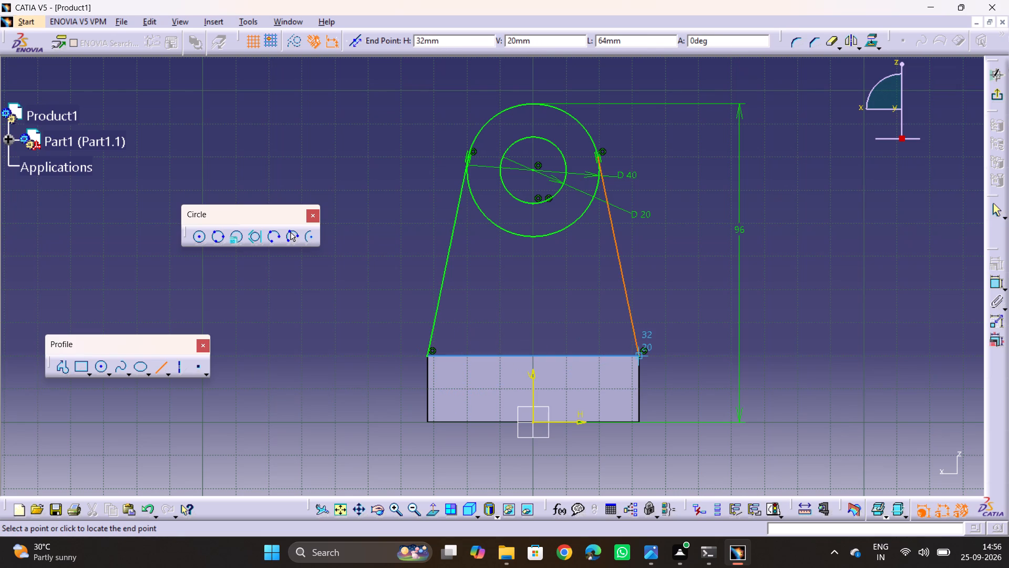
click(639, 357)
click(825, 362)
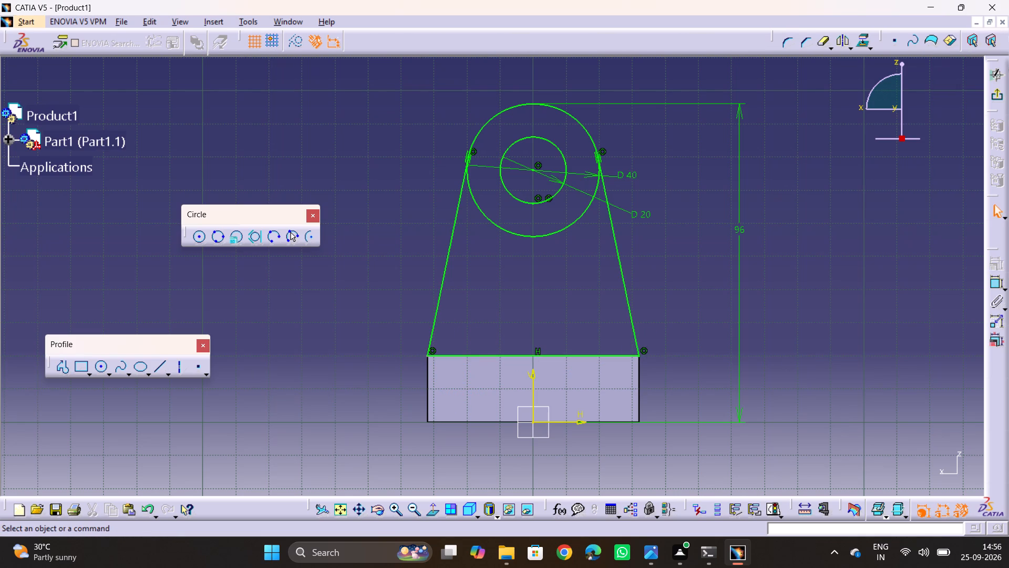
Pull the horizontal line's free endpoint away and make it coincident with the left slanted line's lower end at the block corner.
drag(442, 357, 696, 381)
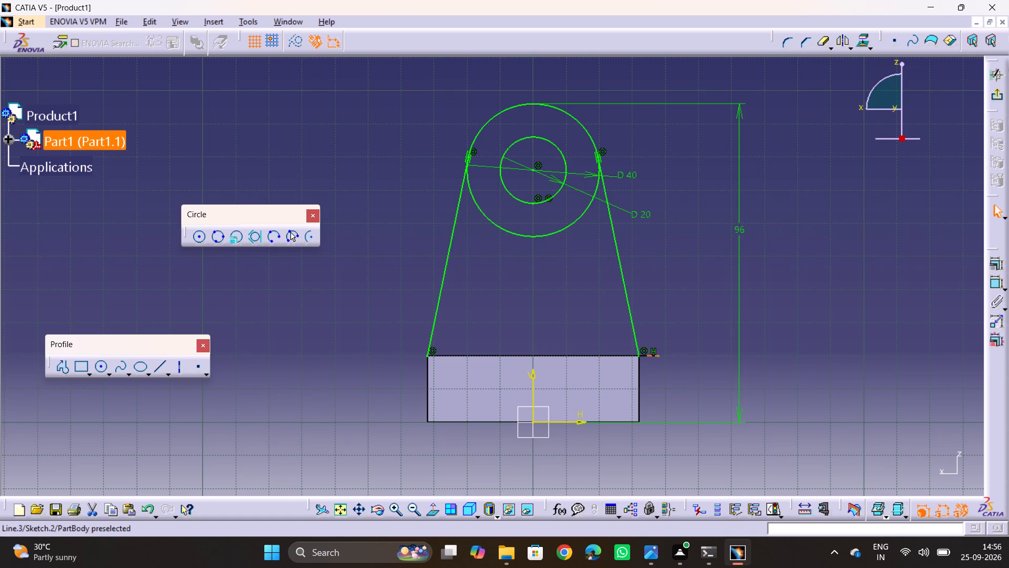
drag(696, 381, 749, 383)
click(821, 376)
drag(691, 359, 748, 359)
drag(748, 359, 779, 363)
click(854, 370)
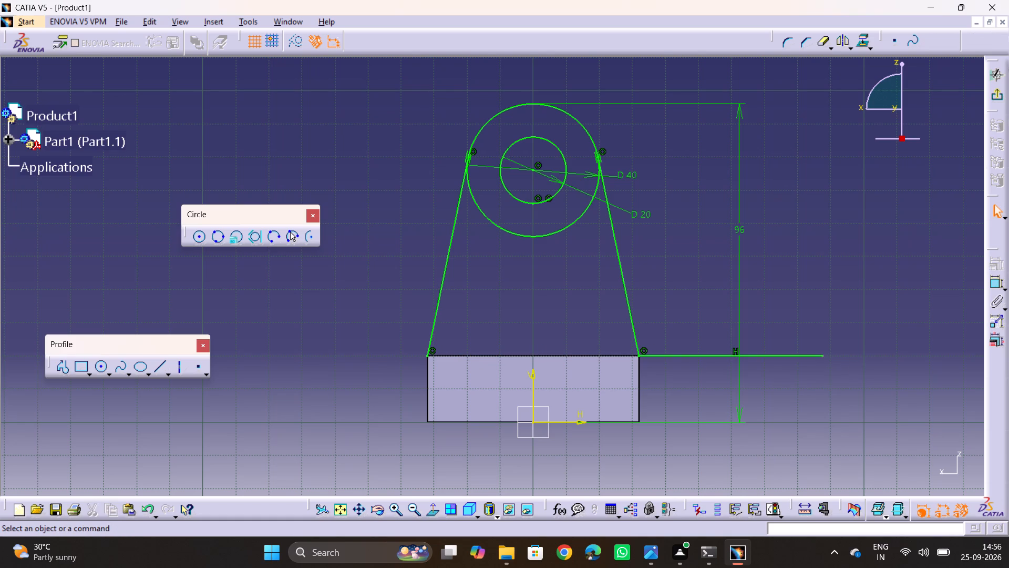
click(821, 355)
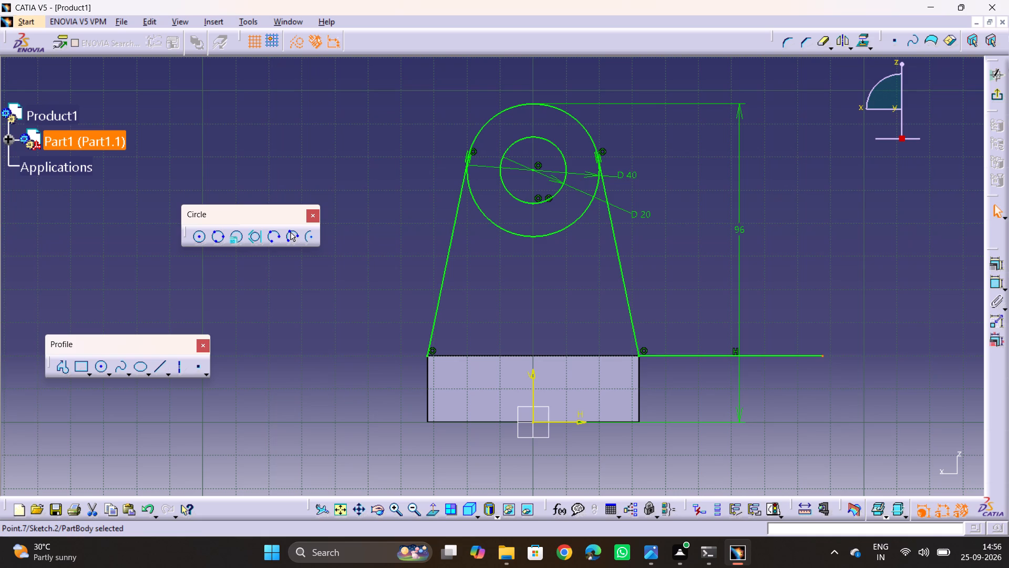
ctrl+click(426, 356)
click(994, 268)
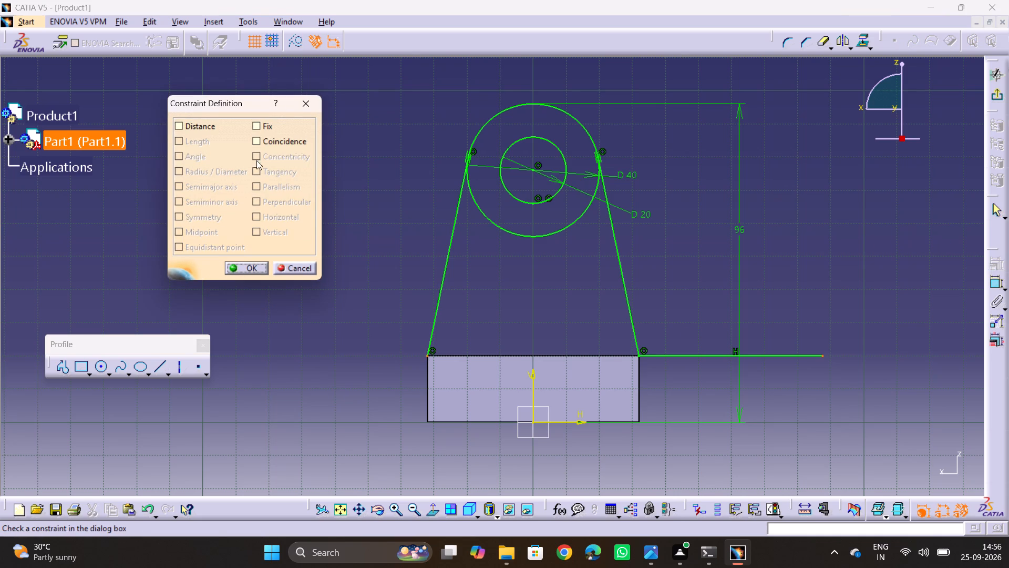
click(264, 141)
click(257, 273)
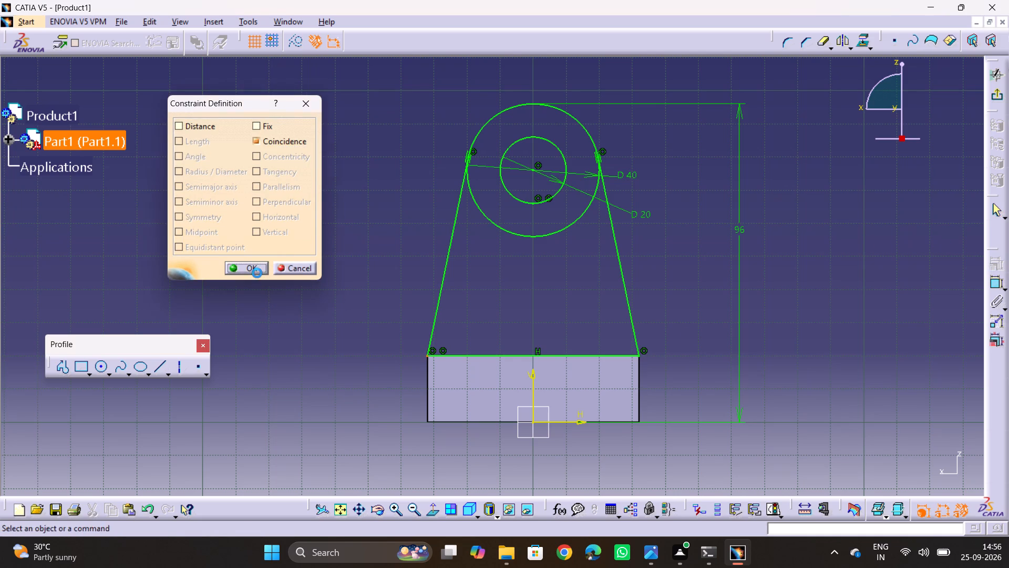
drag(618, 356, 718, 368)
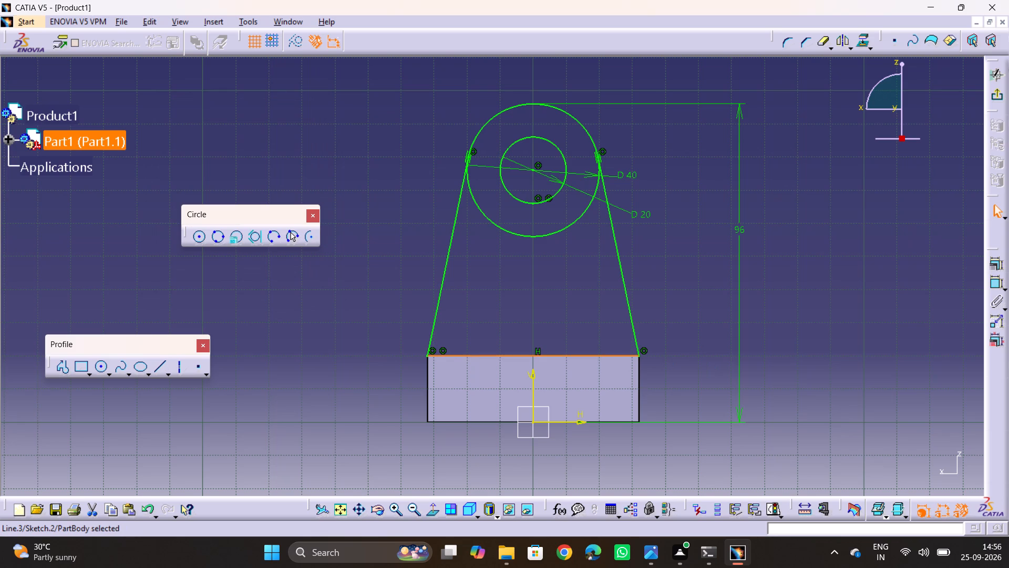
triple_click(704, 315)
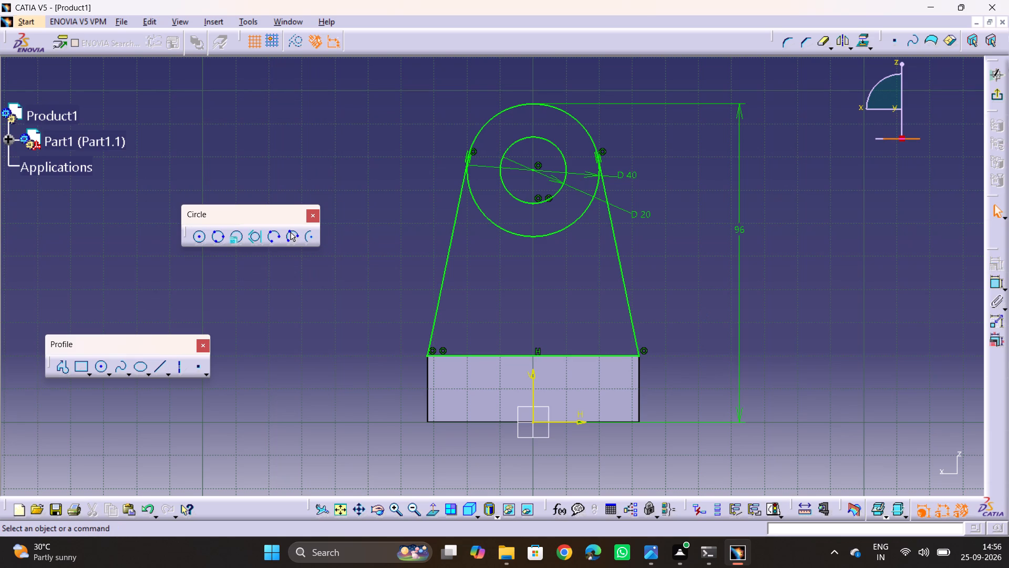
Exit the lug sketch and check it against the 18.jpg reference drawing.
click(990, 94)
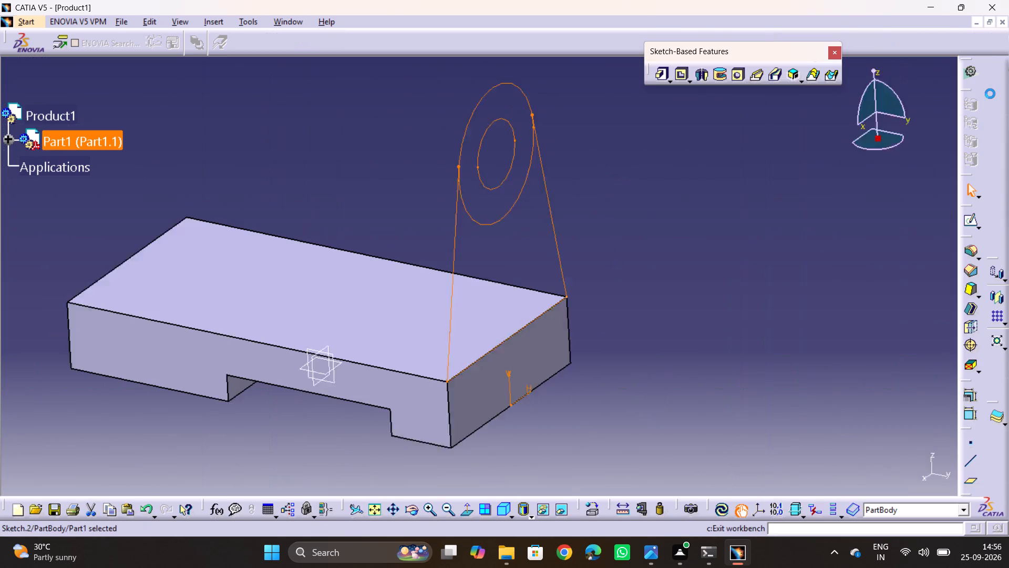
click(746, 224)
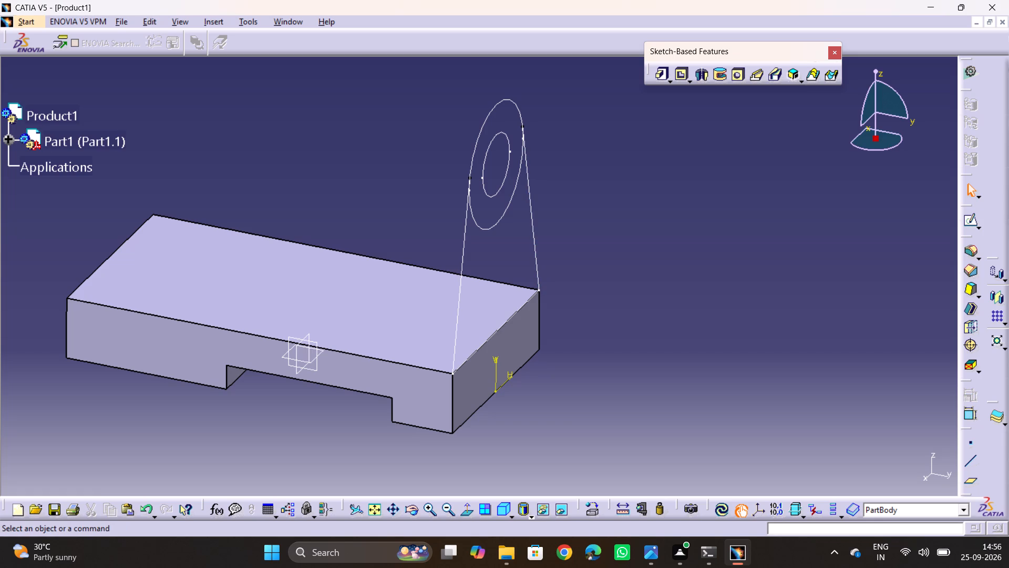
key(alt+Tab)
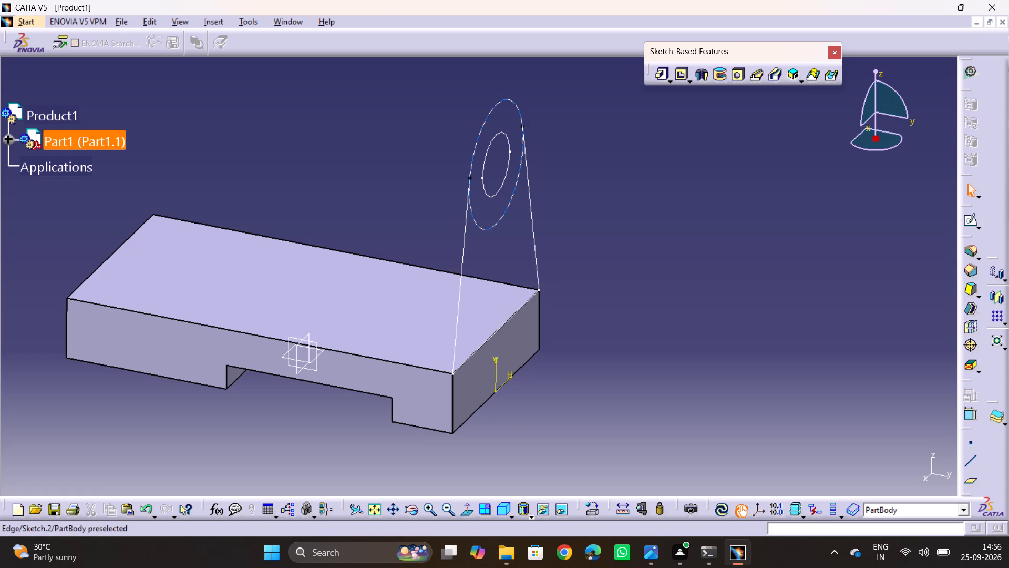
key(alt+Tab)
Reopen the lug sketch and delete the 20 mm inner circle.
click(480, 225)
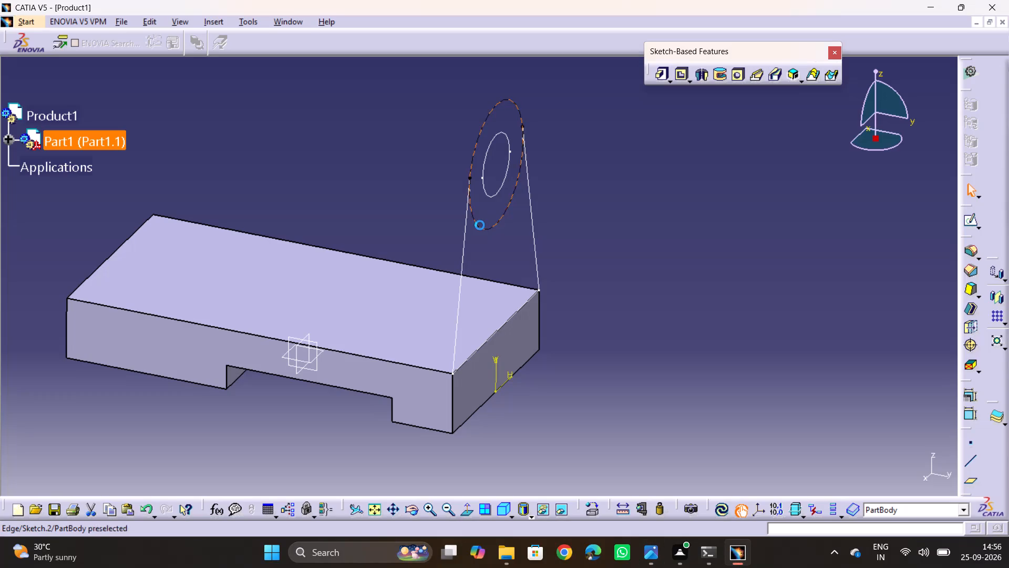
click(480, 225)
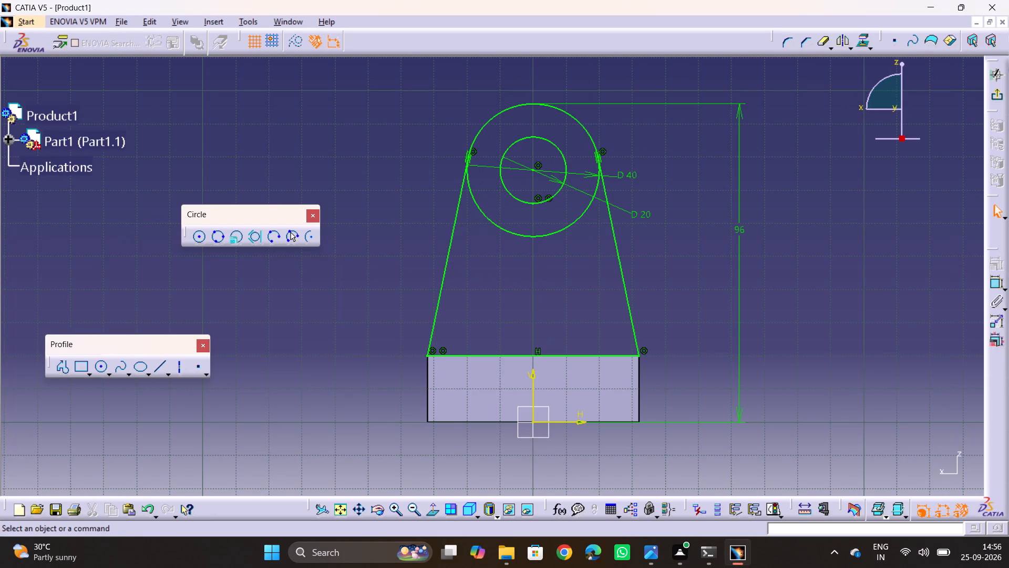
click(509, 146)
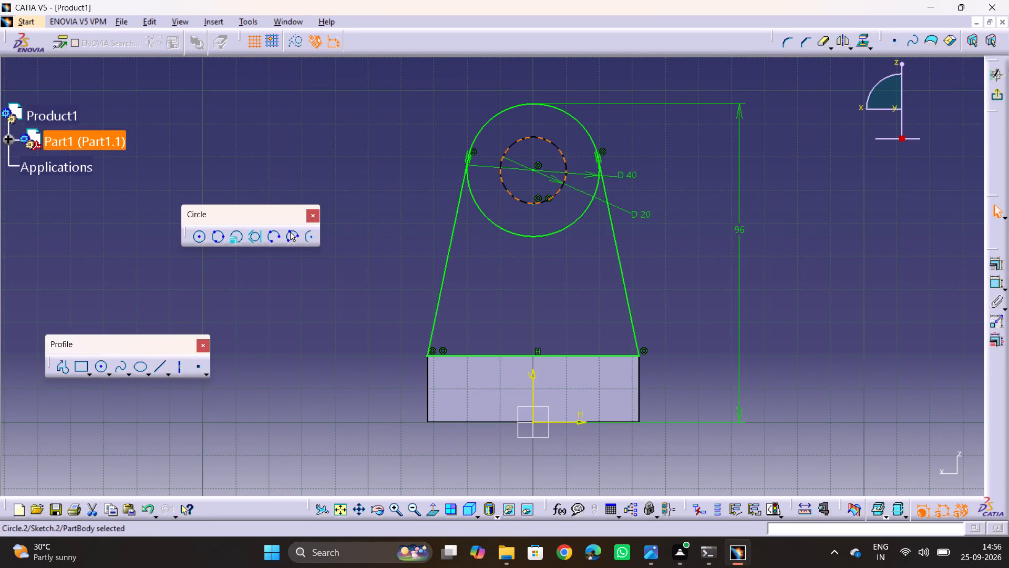
key(Delete)
Quick Trim the upper arc of the 40 mm circle between the two tangent points and exit the sketch.
click(821, 36)
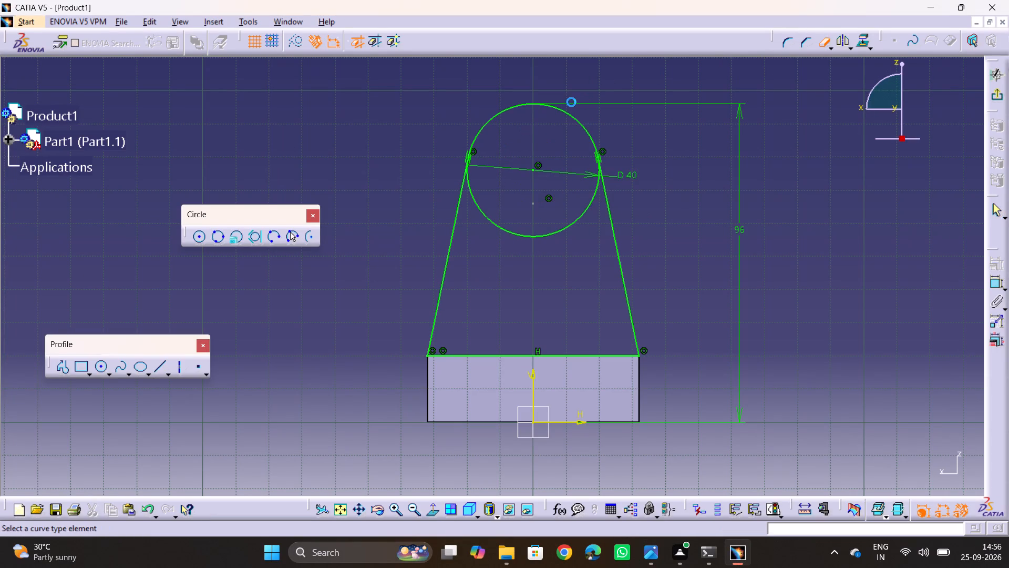
click(558, 112)
click(801, 265)
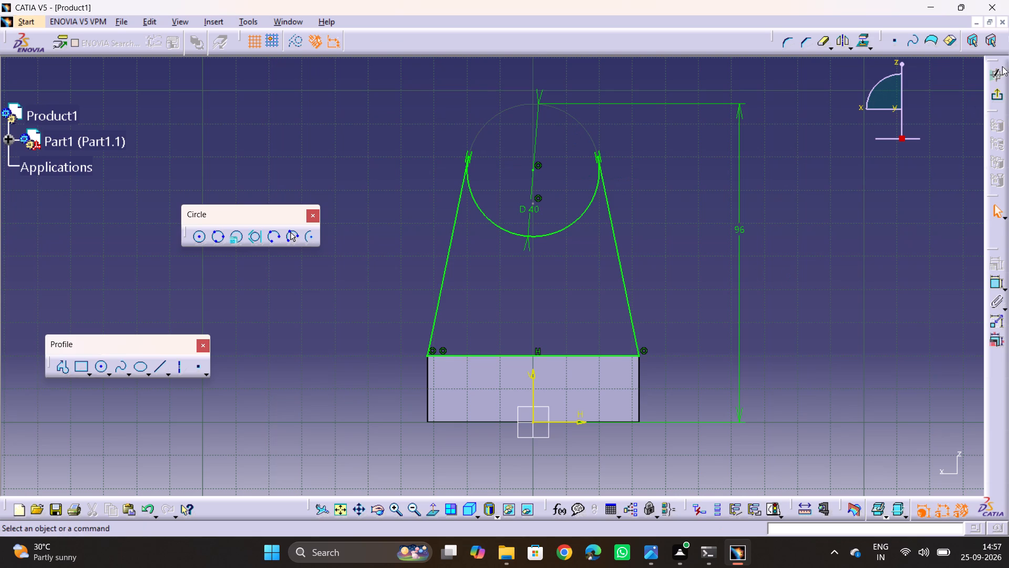
click(997, 95)
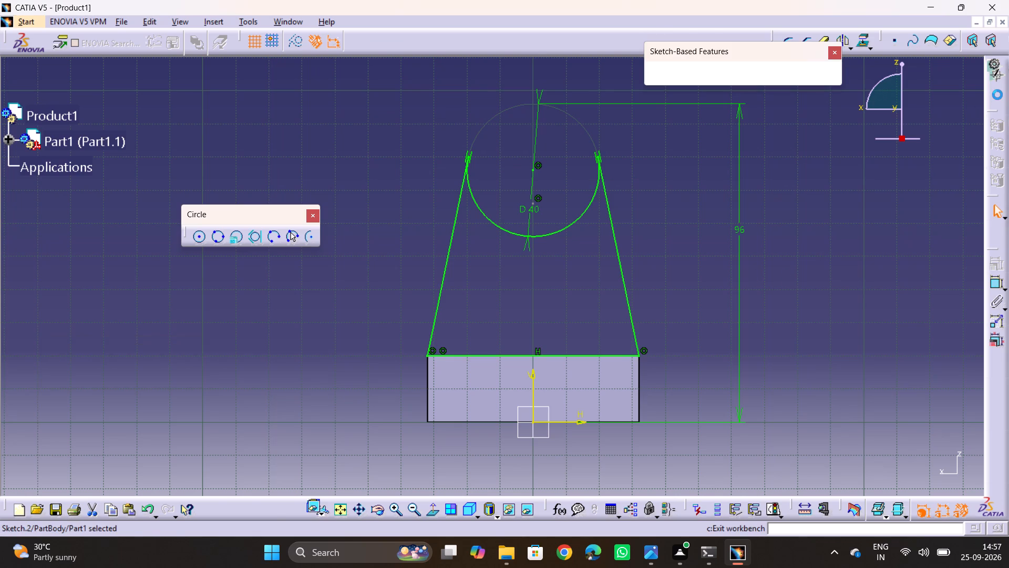
click(773, 251)
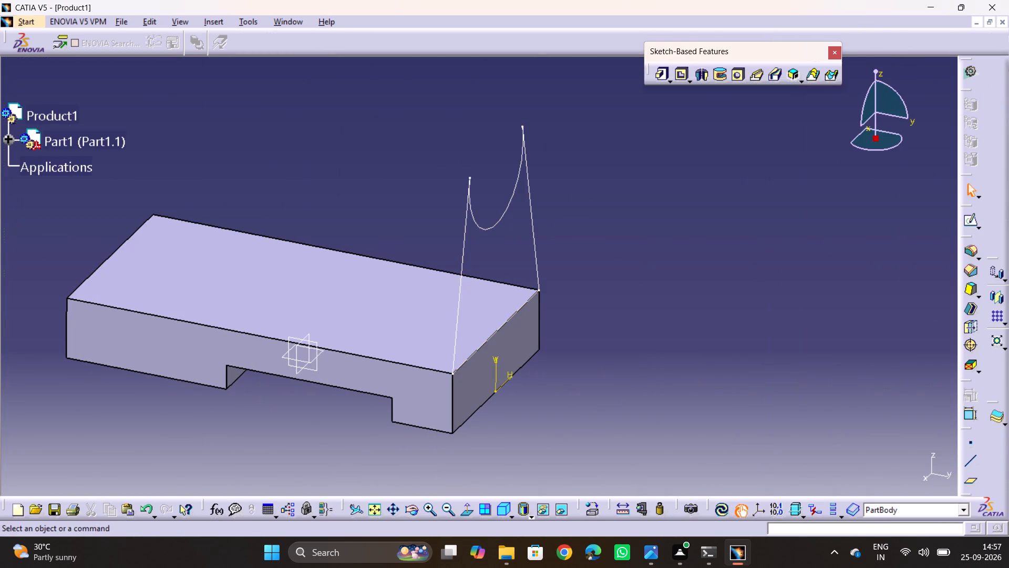
Pad the tapered lug sketch 14 mm in the reversed direction, over the base block, using the thickness from the 18.jpg drawing.
click(665, 76)
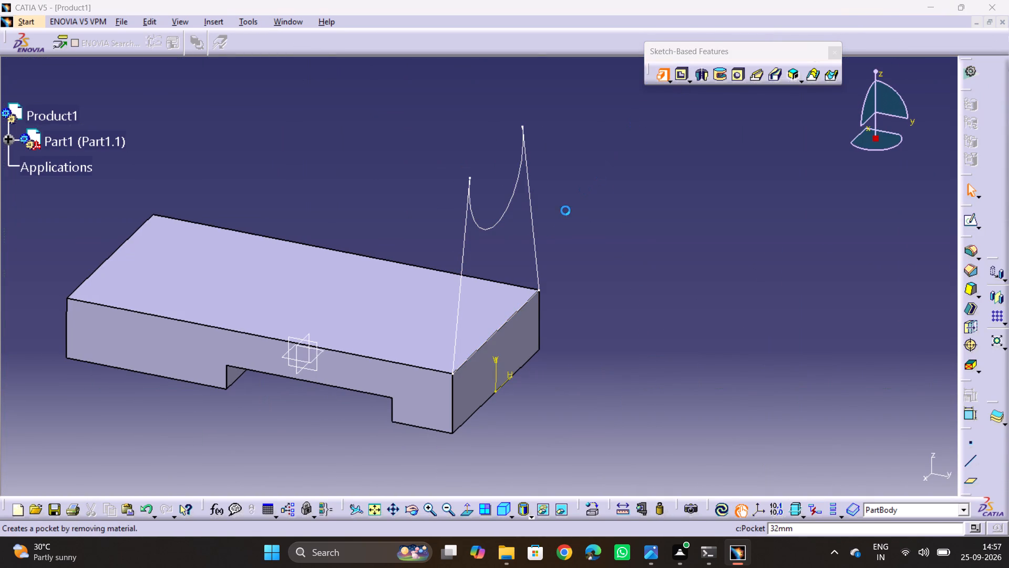
click(532, 225)
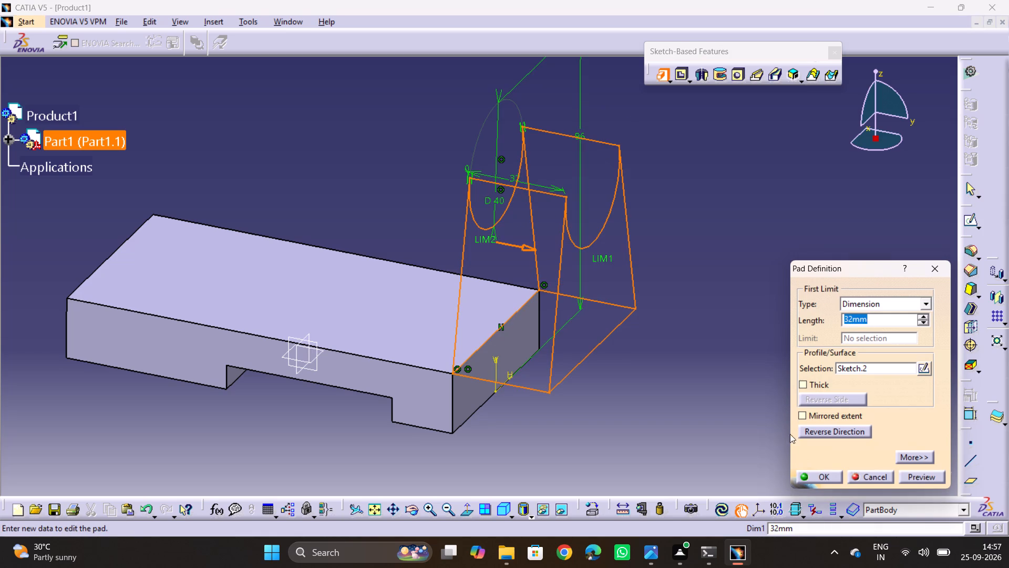
click(820, 431)
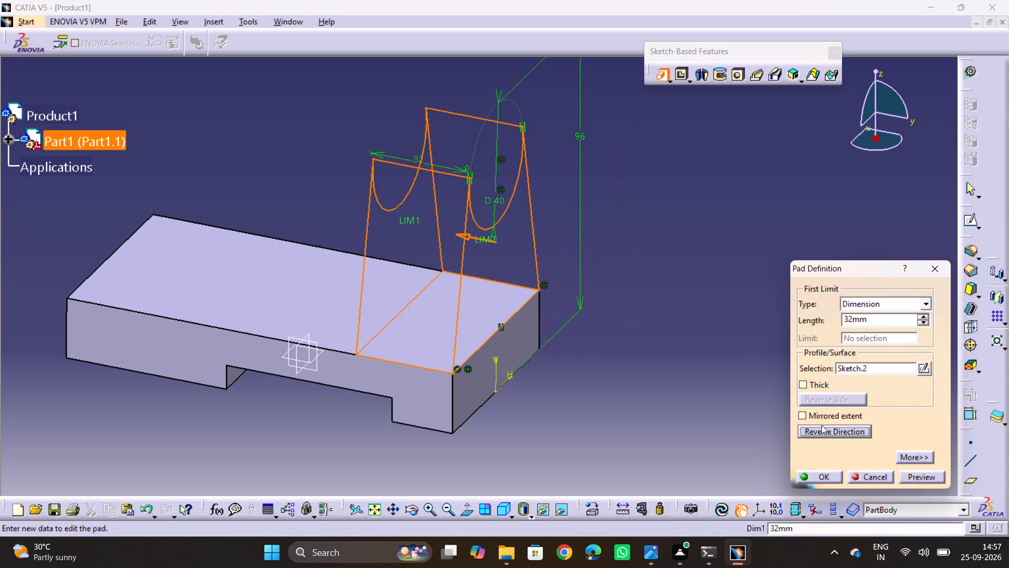
key(alt+Tab)
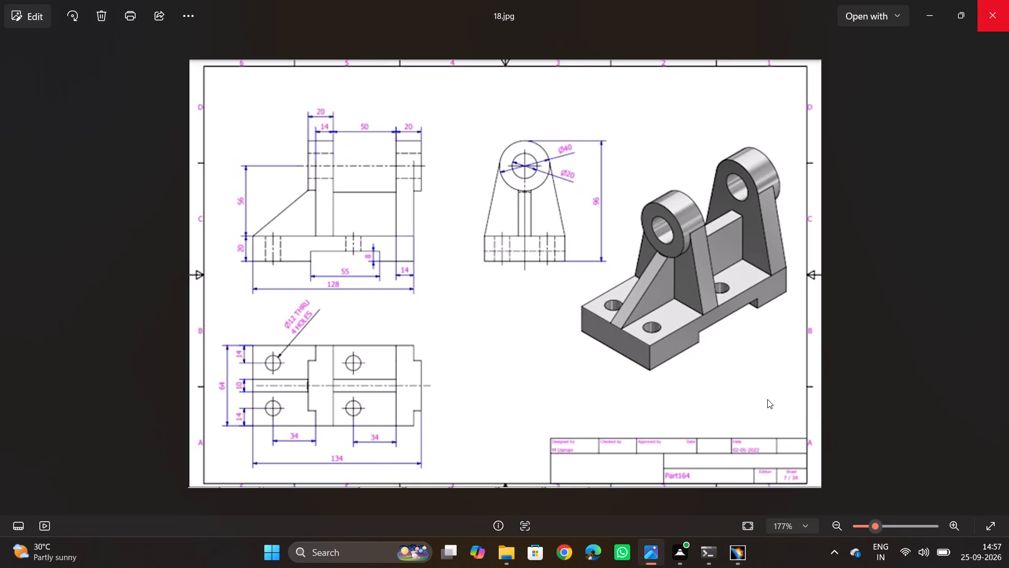
key(alt+Tab)
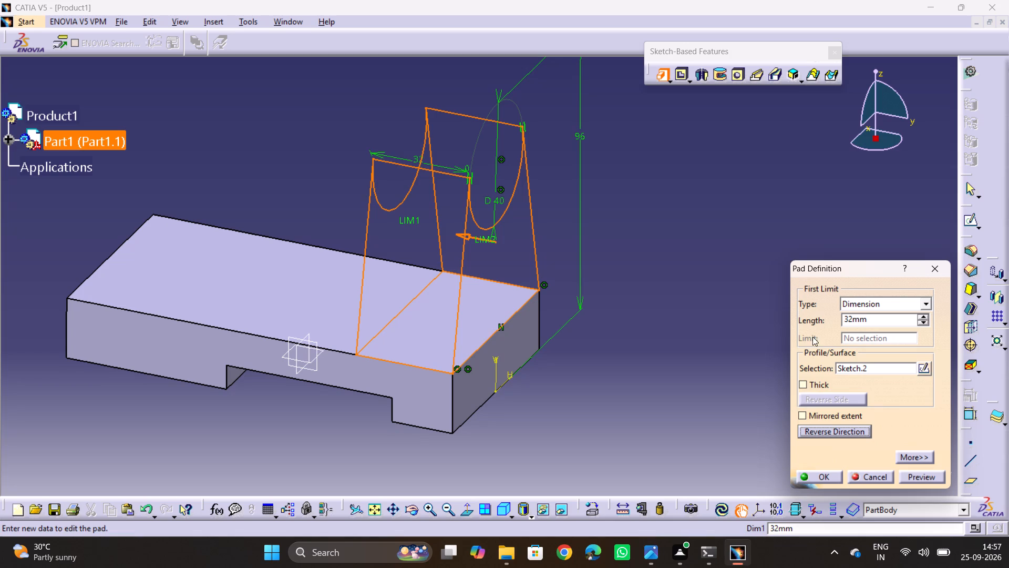
double_click(852, 318)
text(14)
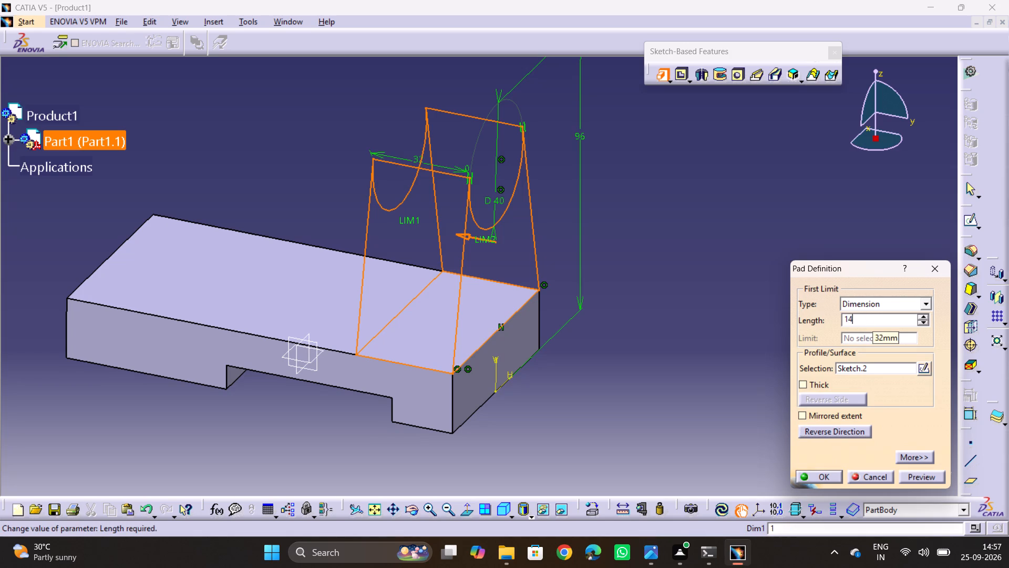
click(699, 362)
key(alt+Tab)
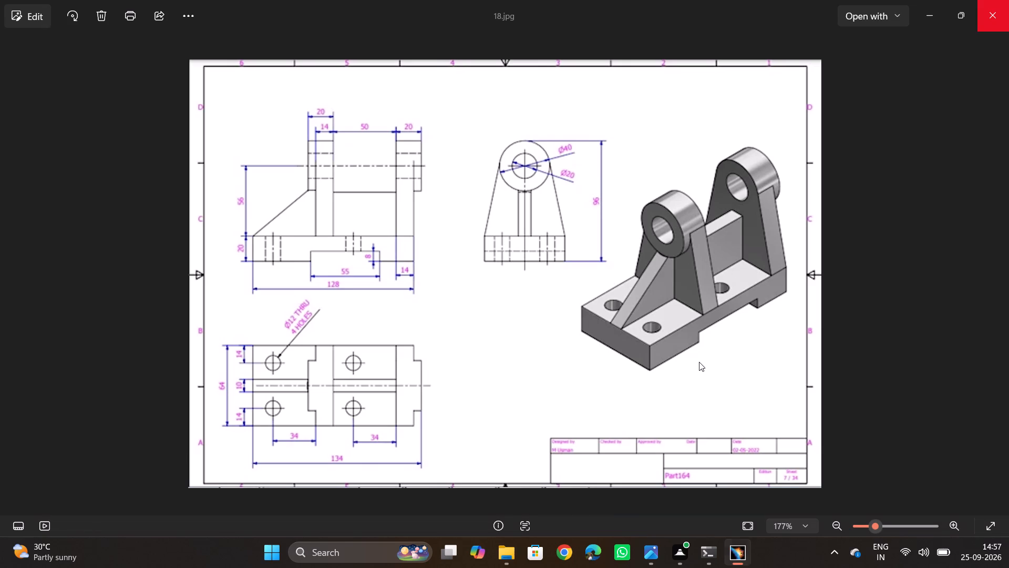
key(alt+Tab)
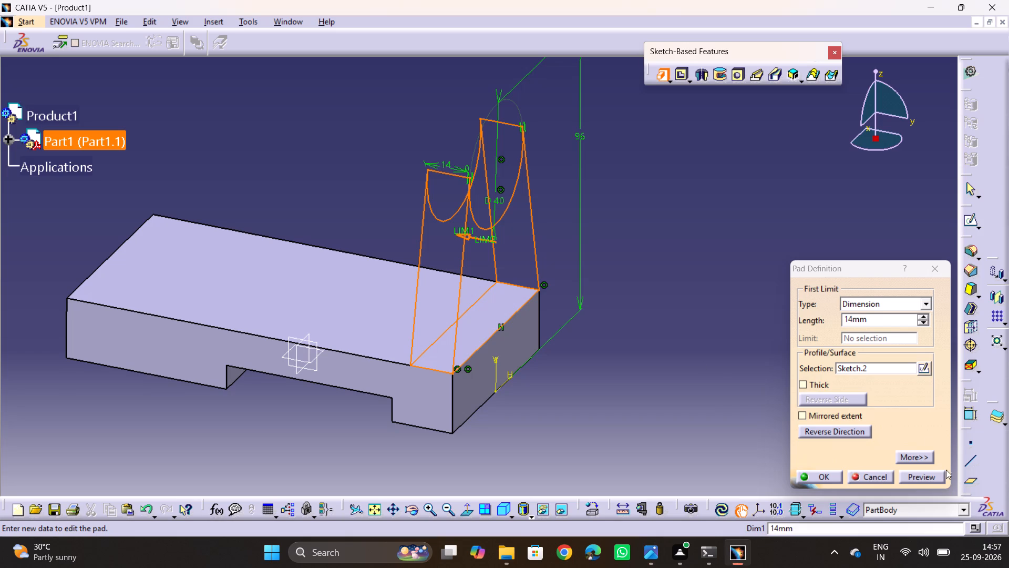
click(822, 478)
click(727, 458)
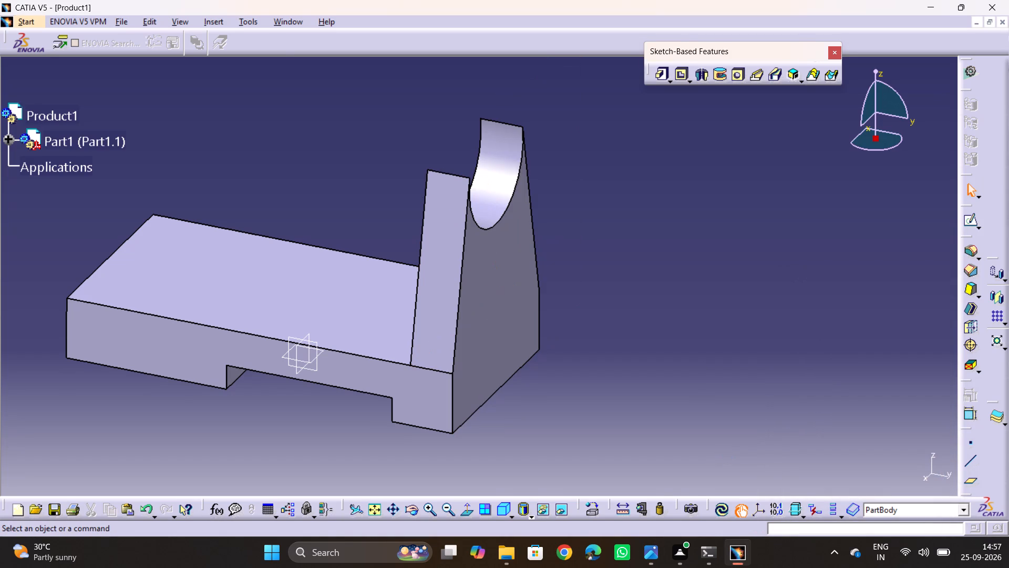
Start a sketch on the lug's outer end face and draw a circle in the recess, coincident with the lug's arc edge.
key(alt+Tab)
key(alt+Tab)
click(516, 258)
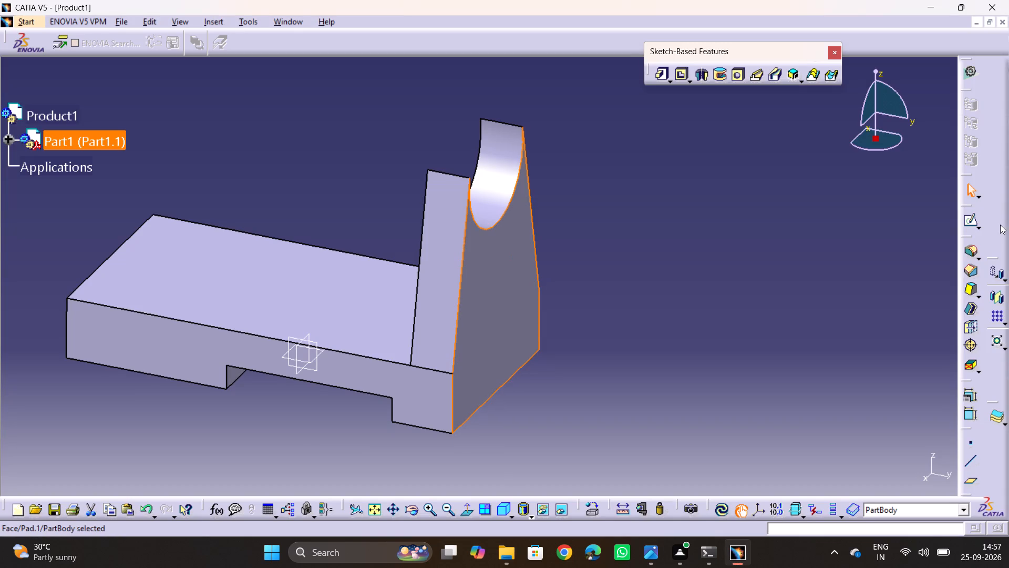
click(967, 226)
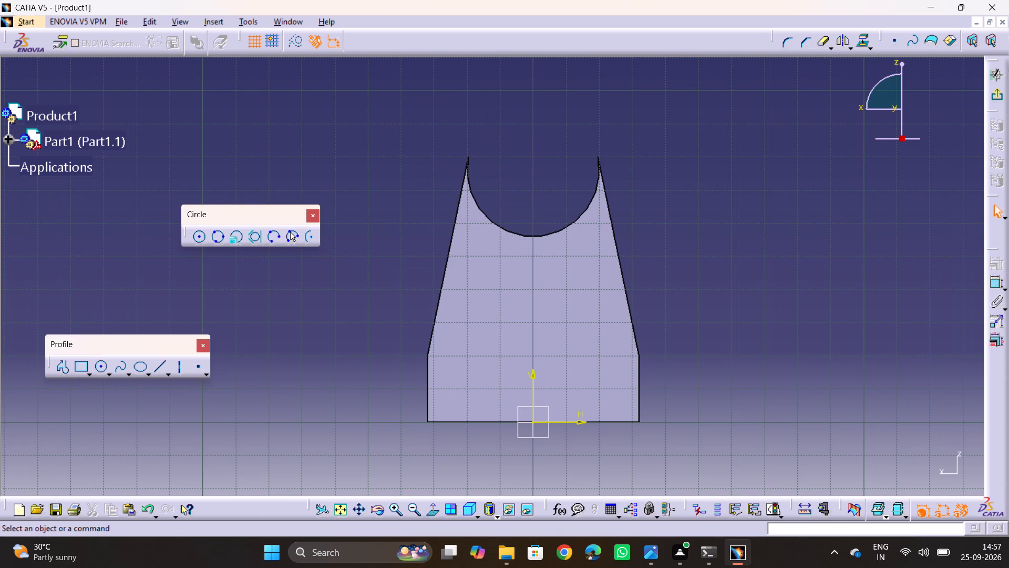
key(alt+Tab)
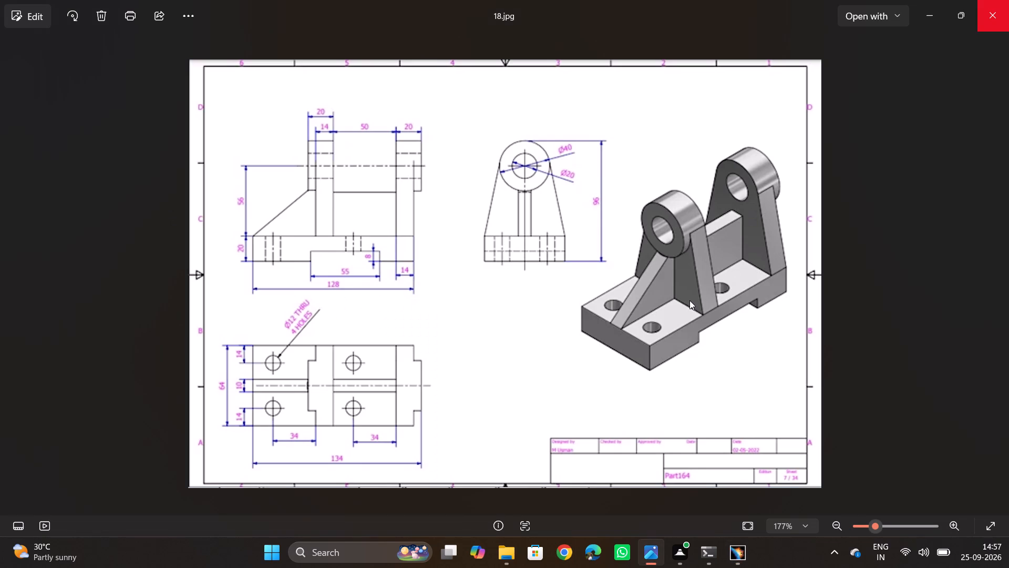
key(alt+Tab)
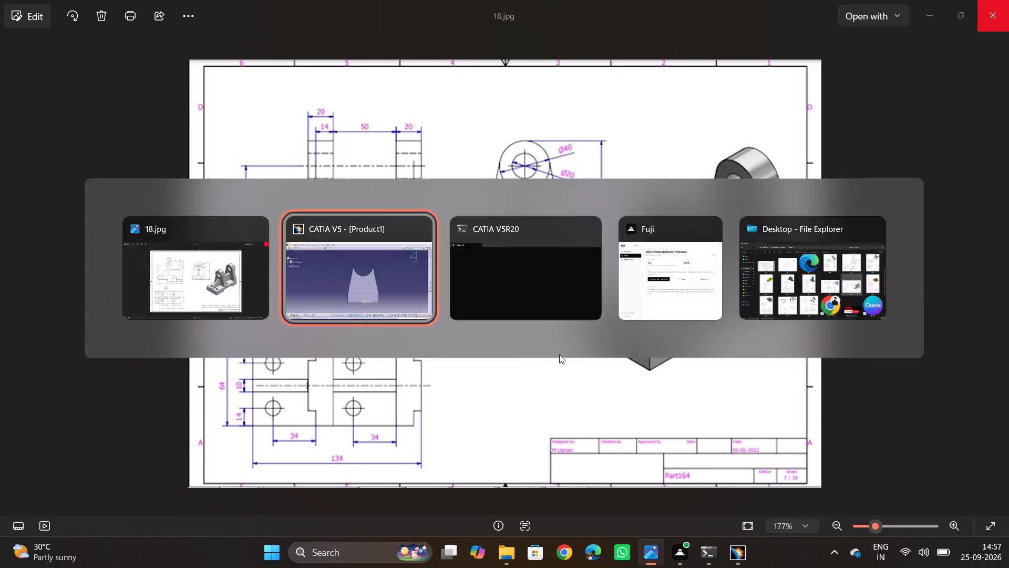
click(197, 238)
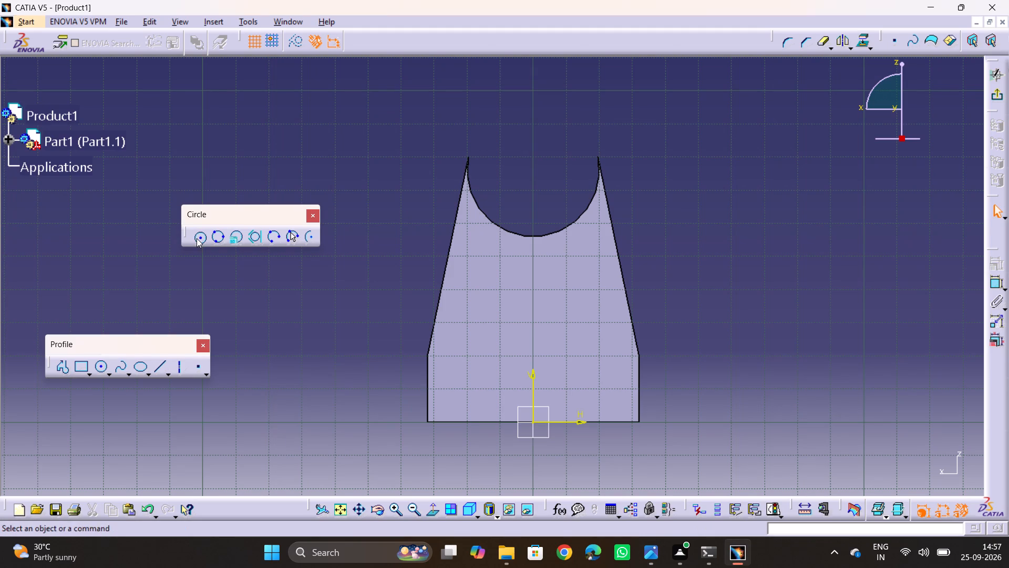
click(534, 185)
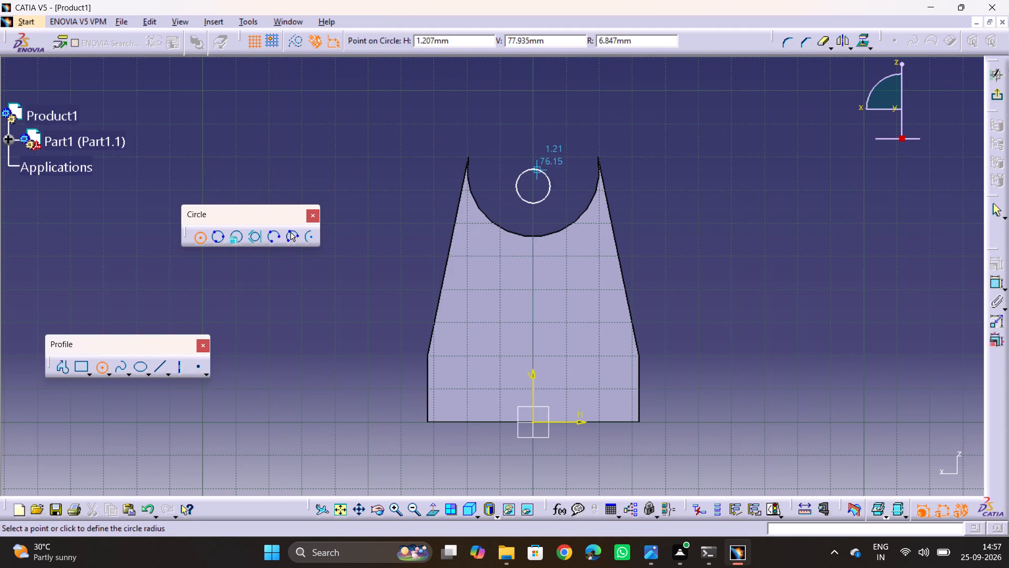
click(538, 163)
ctrl+click(520, 235)
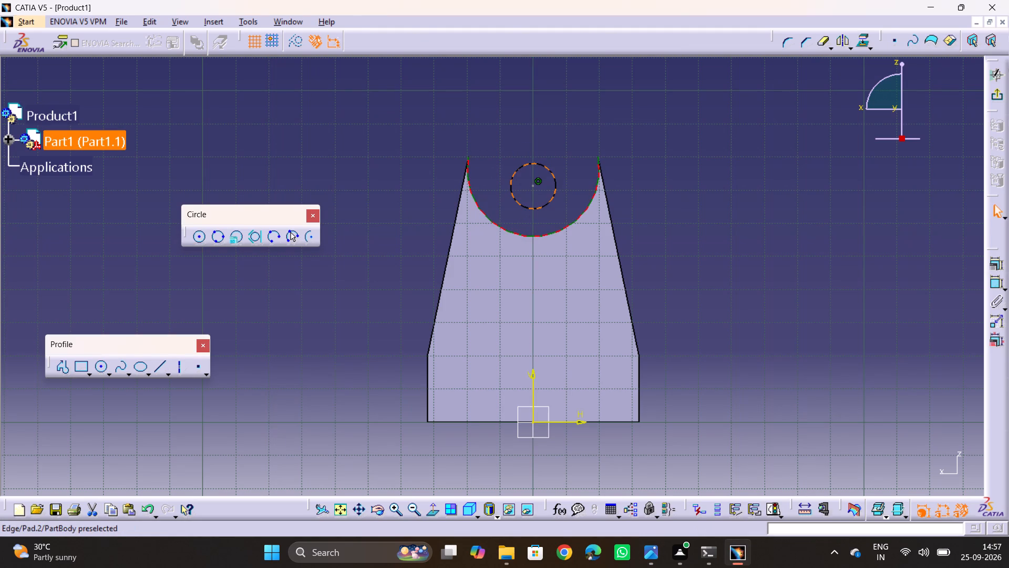
click(992, 263)
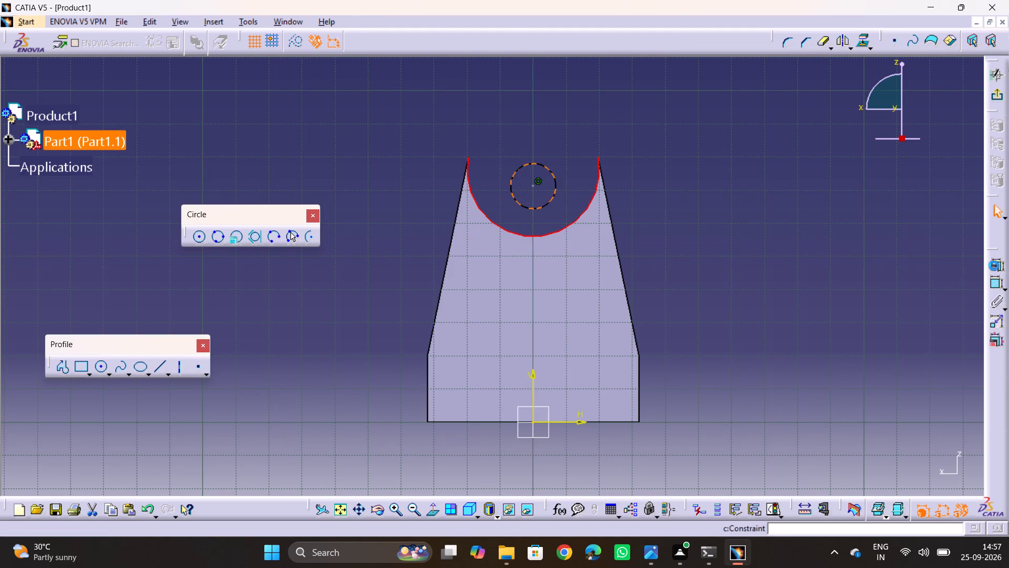
click(285, 141)
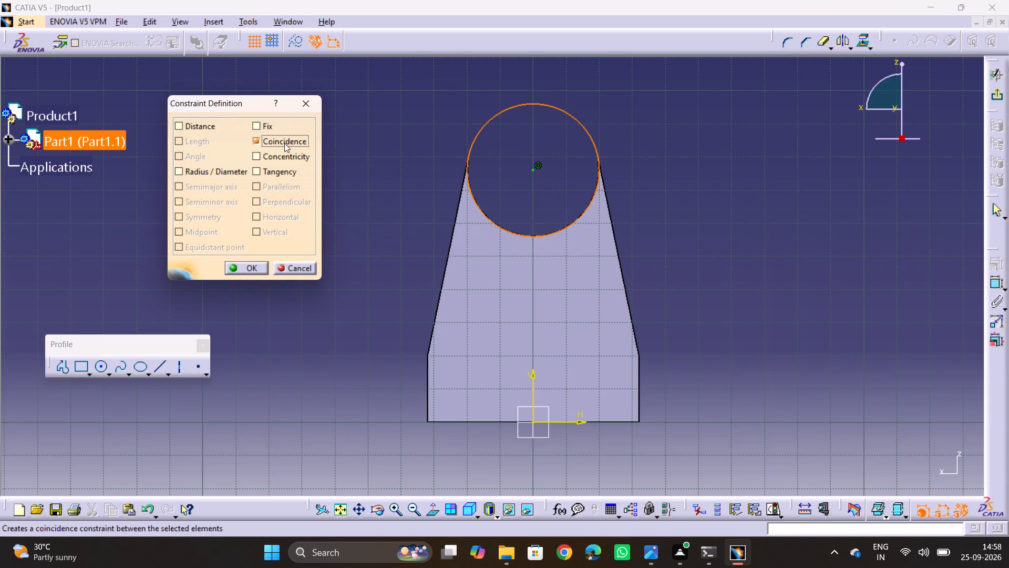
click(250, 271)
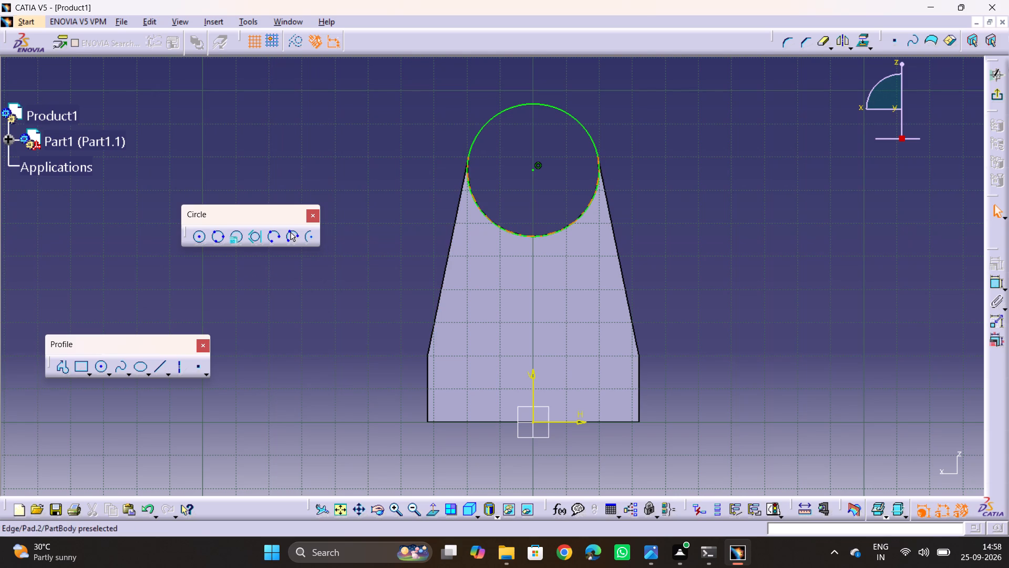
Draw an inner circle concentric with the boss circle, set its diameter to 20 mm, and exit the sketch.
click(201, 233)
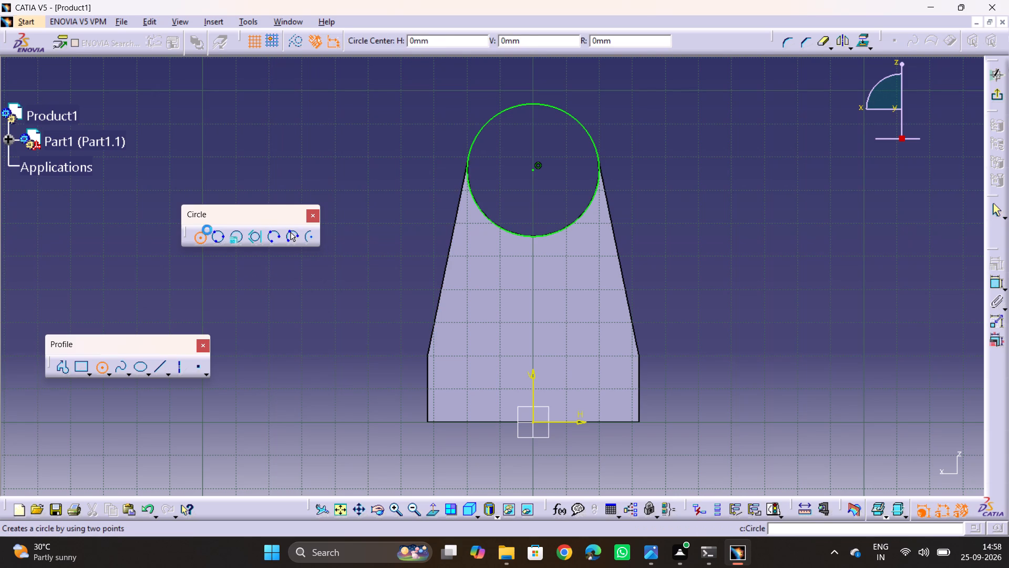
click(531, 170)
click(531, 191)
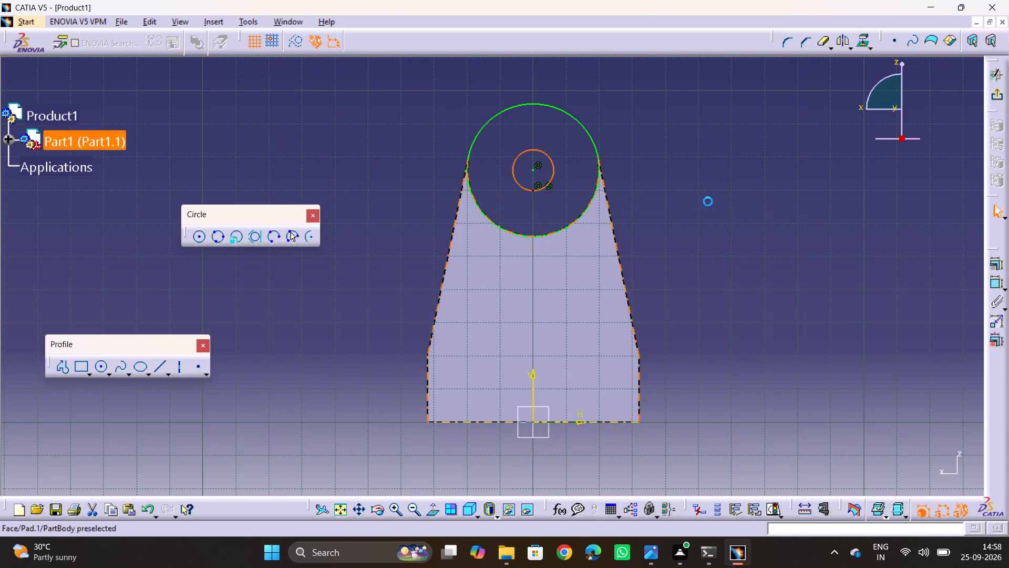
click(1002, 265)
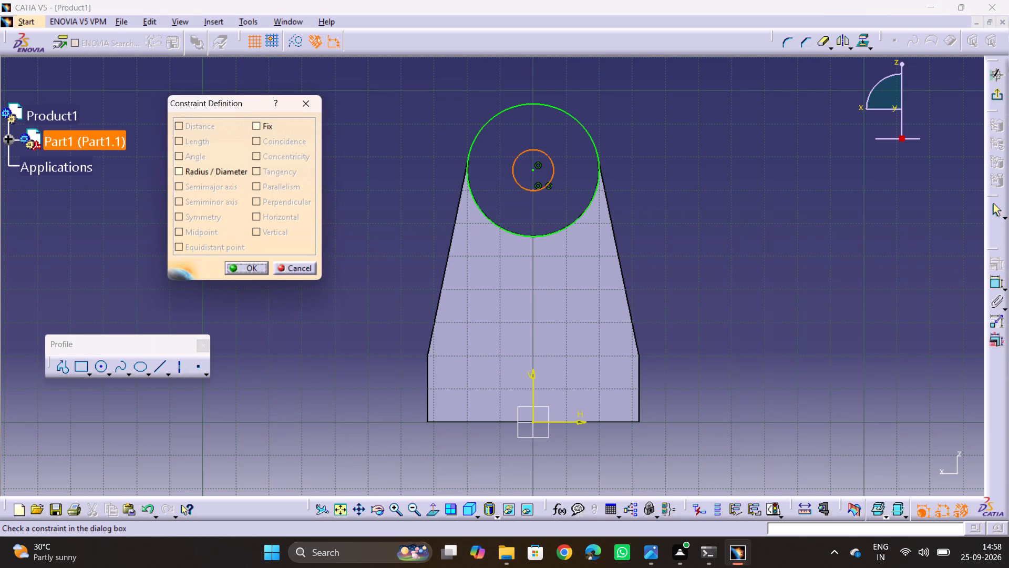
click(276, 266)
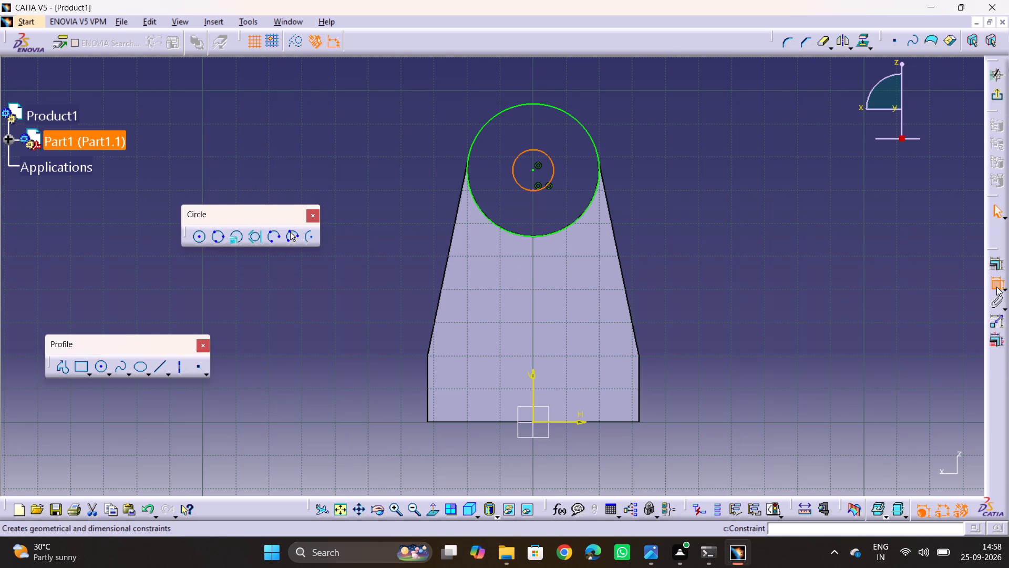
click(996, 287)
click(547, 207)
double_click(552, 198)
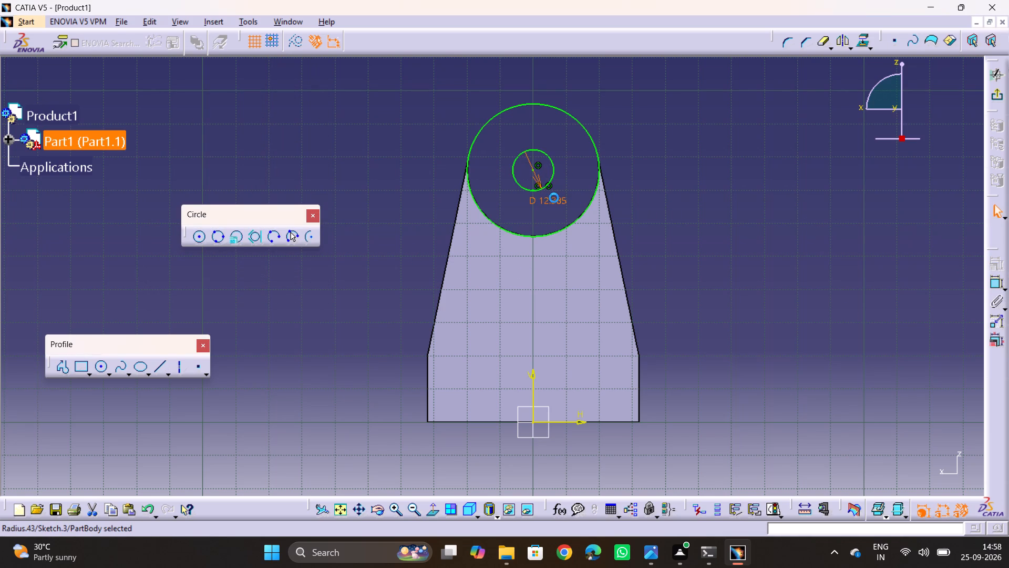
key(2)
double_click(549, 204)
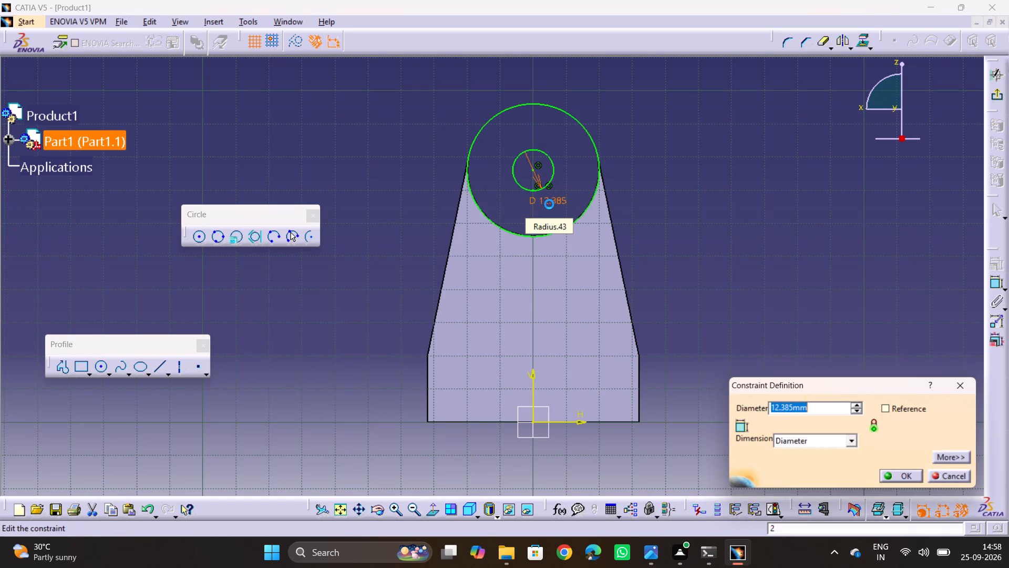
text(20)
key(Return)
click(644, 250)
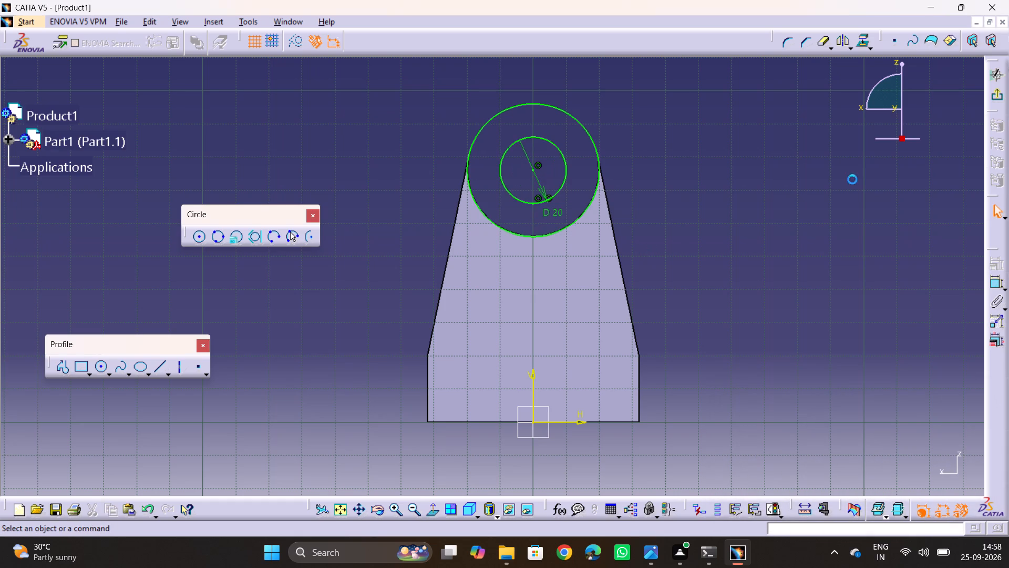
click(997, 100)
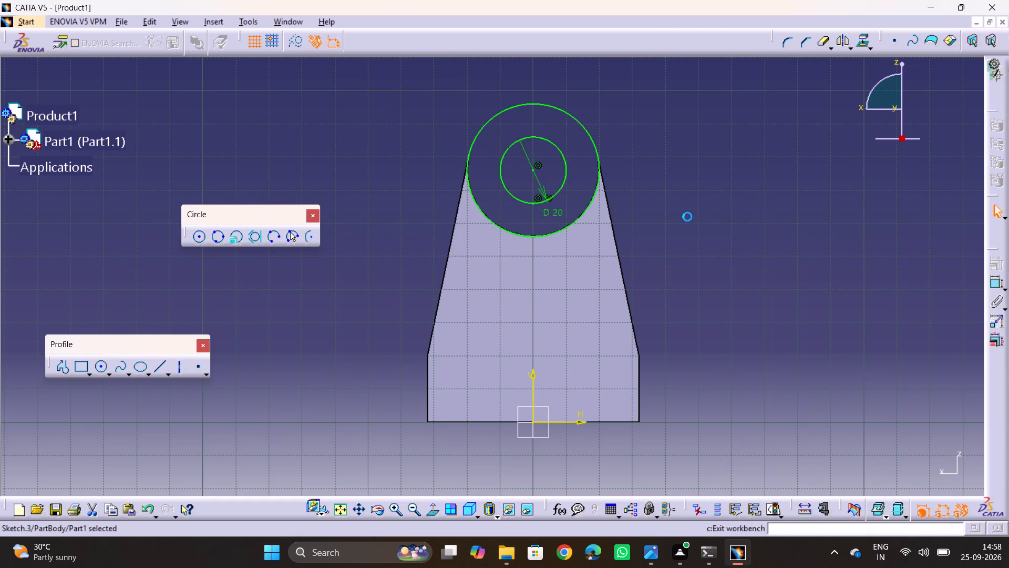
Pad the boss sketch 14 mm in the reversed direction through the lug, with a 6 mm second limit outward from the lug face.
middle_drag(455, 235, 459, 260)
drag(459, 236, 459, 260)
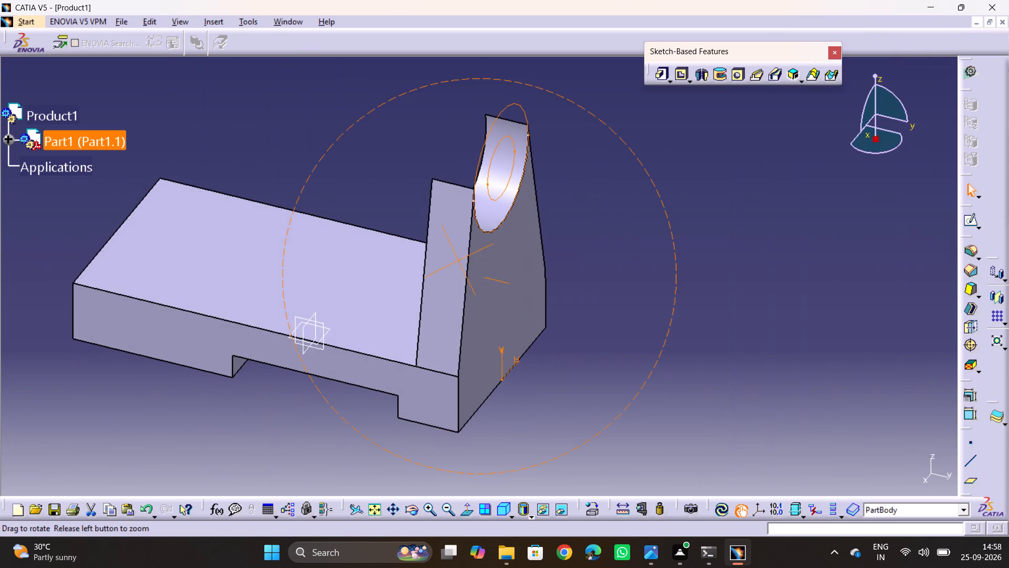
drag(459, 260, 459, 261)
middle_drag(459, 260, 458, 261)
scroll(934, 270, up, 1)
click(660, 76)
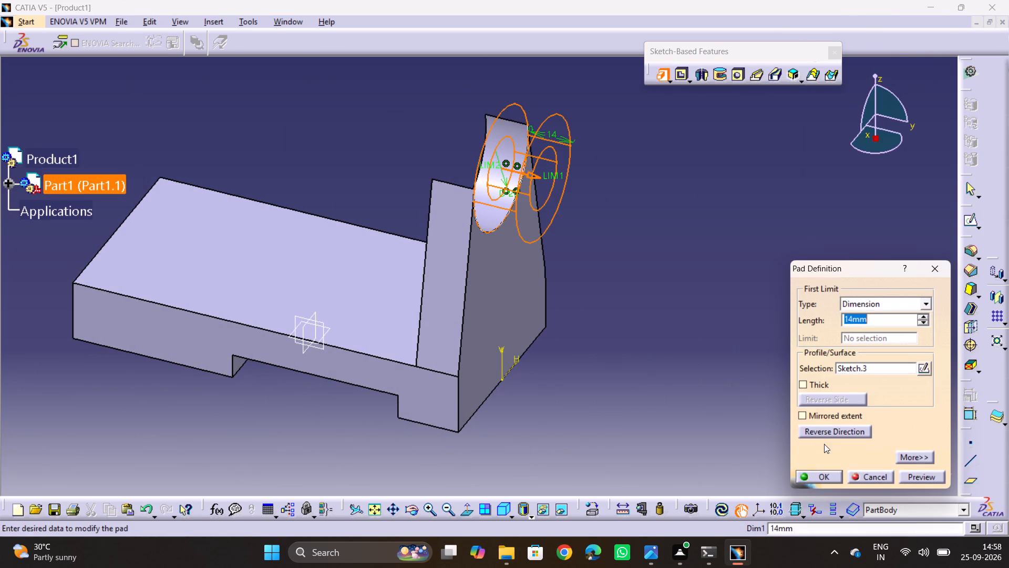
click(827, 432)
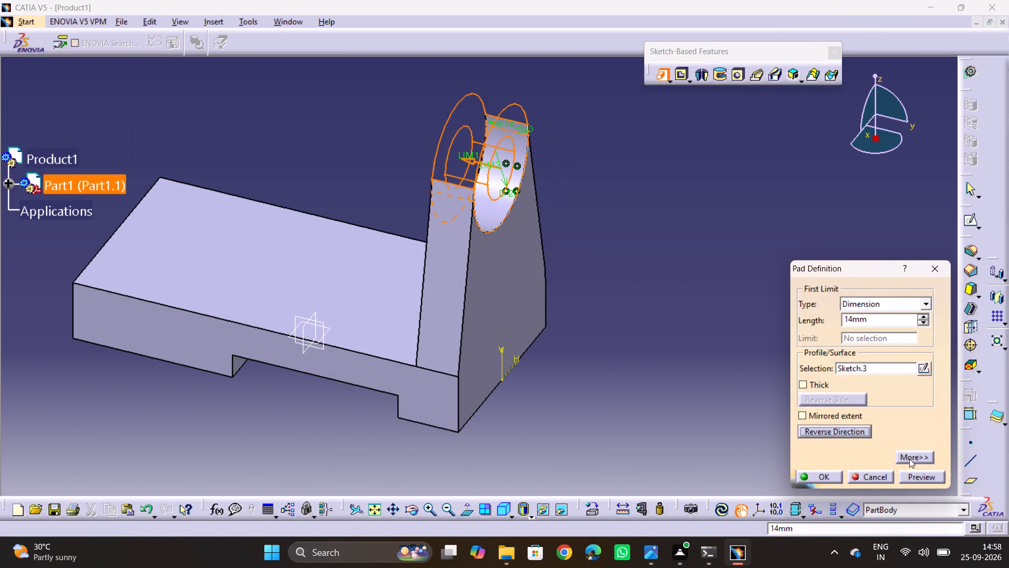
click(909, 459)
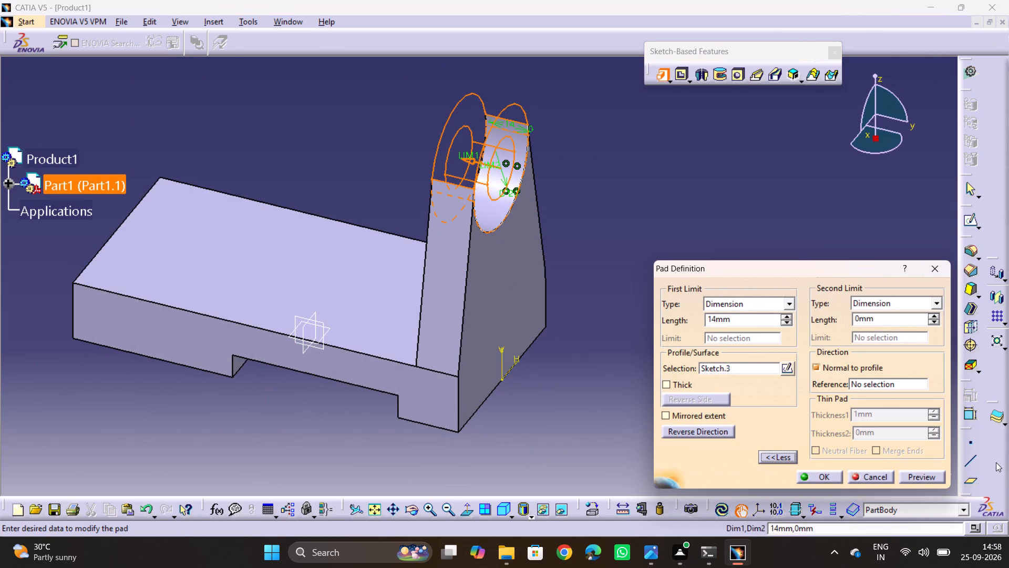
click(996, 462)
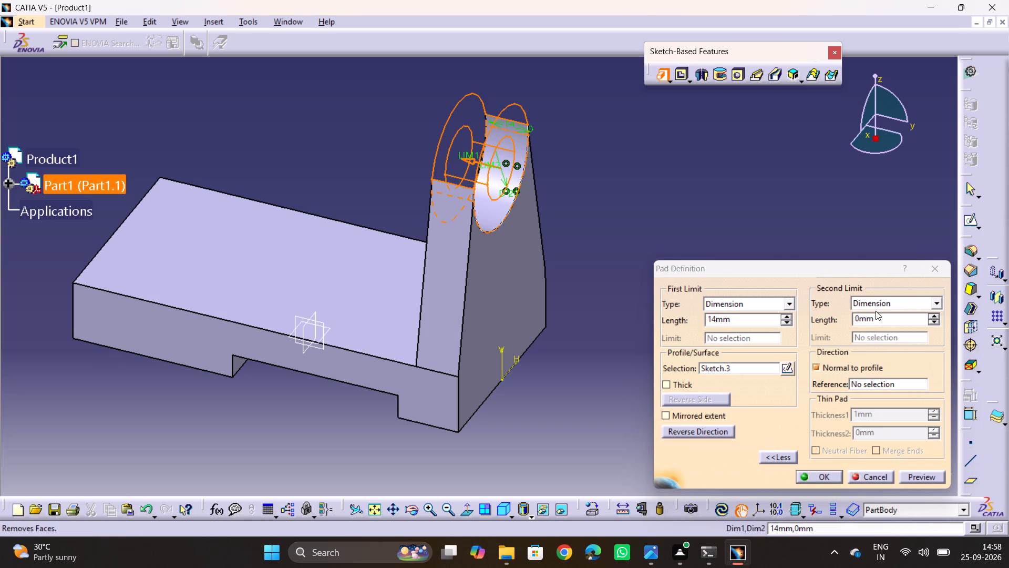
key(alt+Tab)
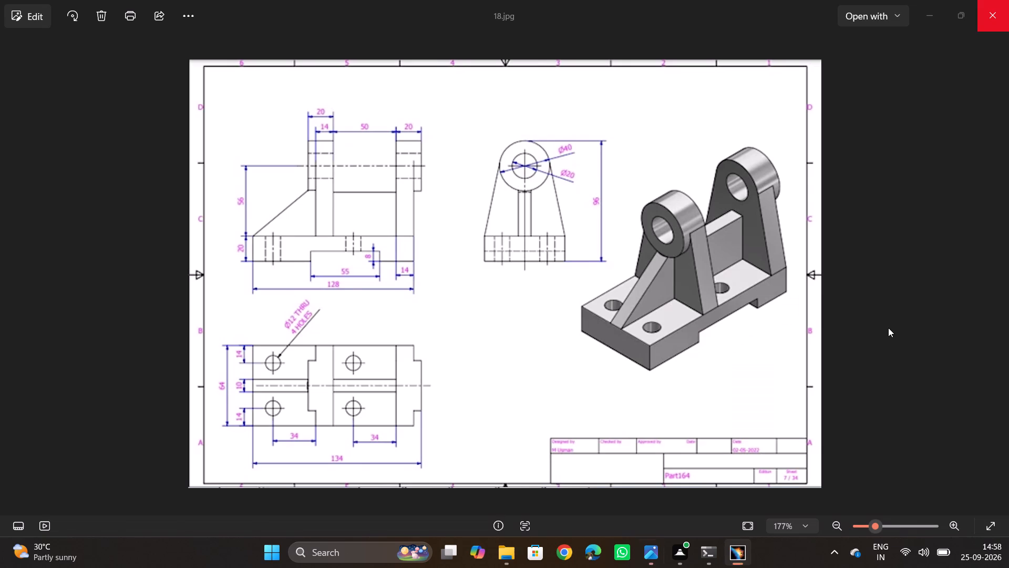
key(alt+Tab)
double_click(889, 323)
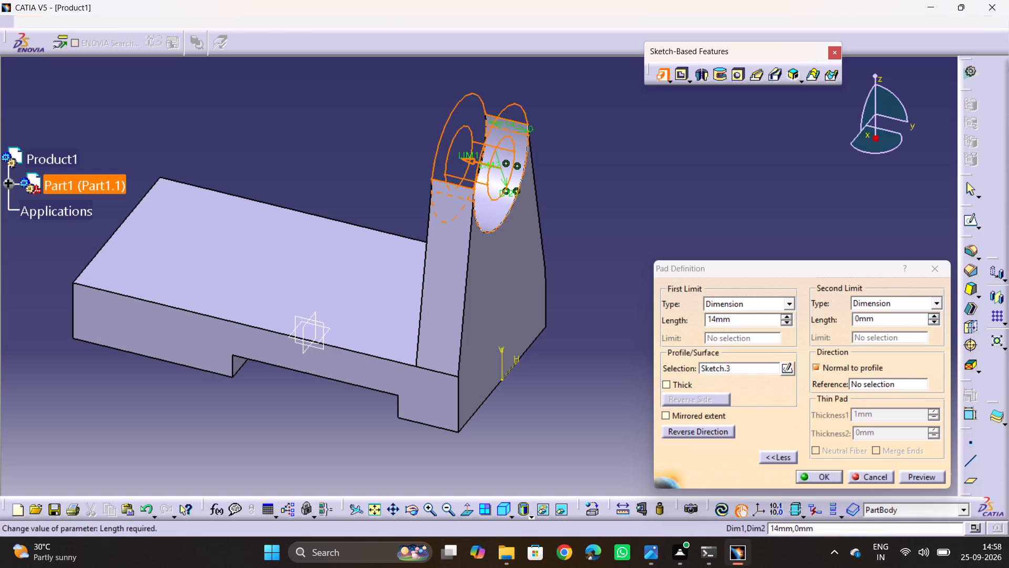
key(6)
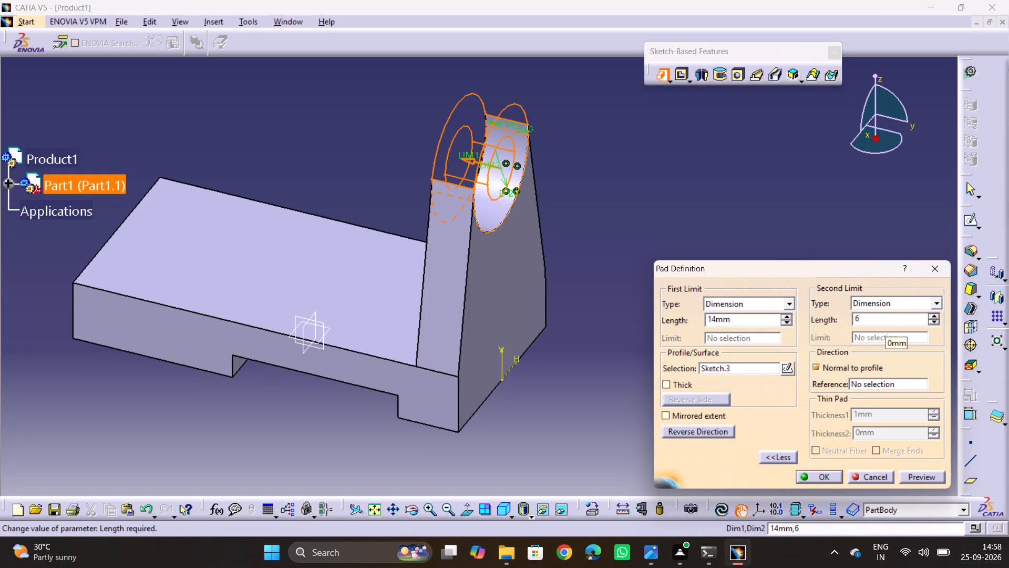
click(829, 174)
click(923, 476)
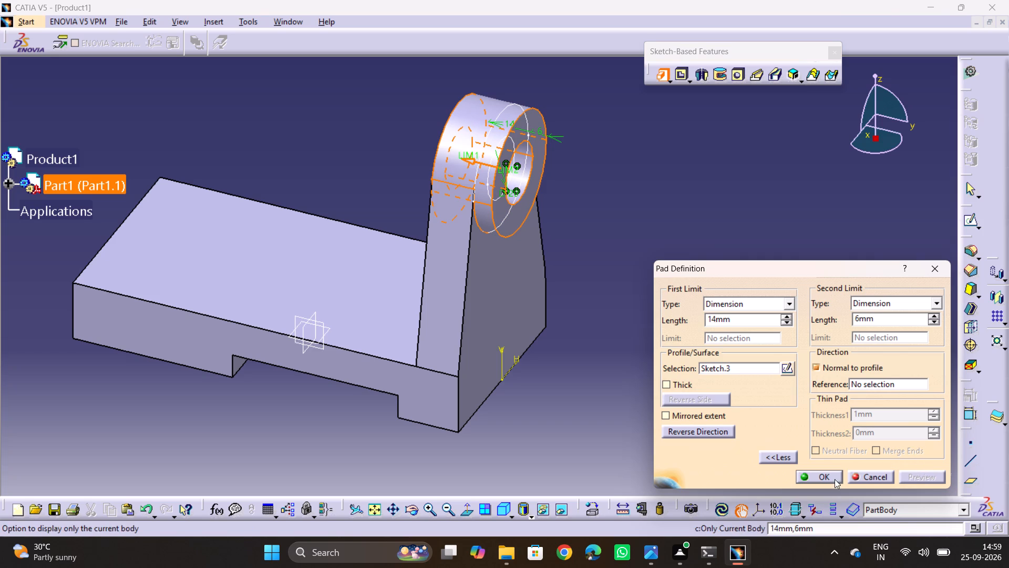
click(820, 470)
click(636, 319)
Check the lug spacing in the 18.jpg drawing and create a reference plane offset 25 mm from the lug's inner face, over the base.
middle_drag(637, 324, 640, 326)
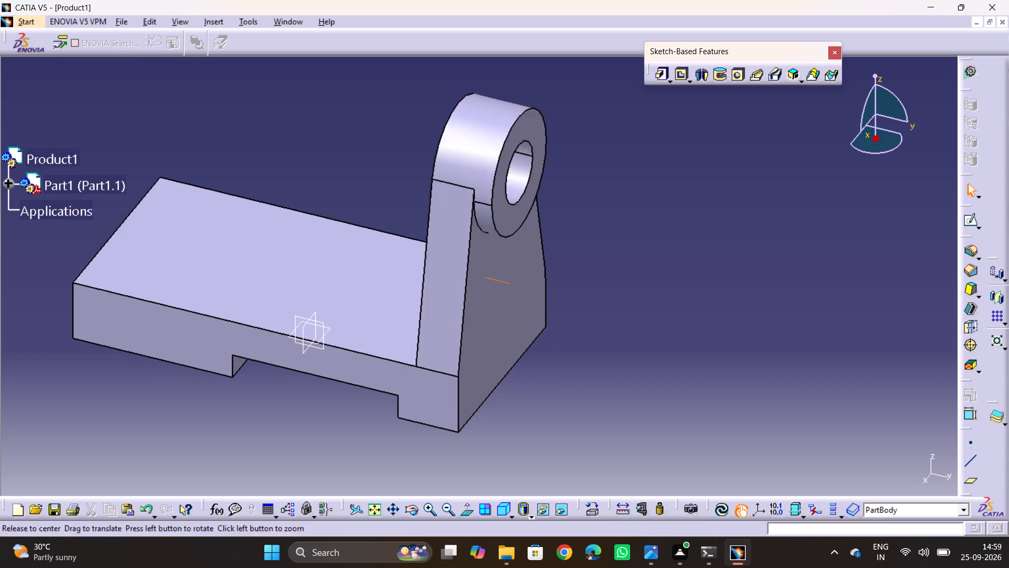
middle_drag(640, 326, 753, 334)
key(alt+Tab)
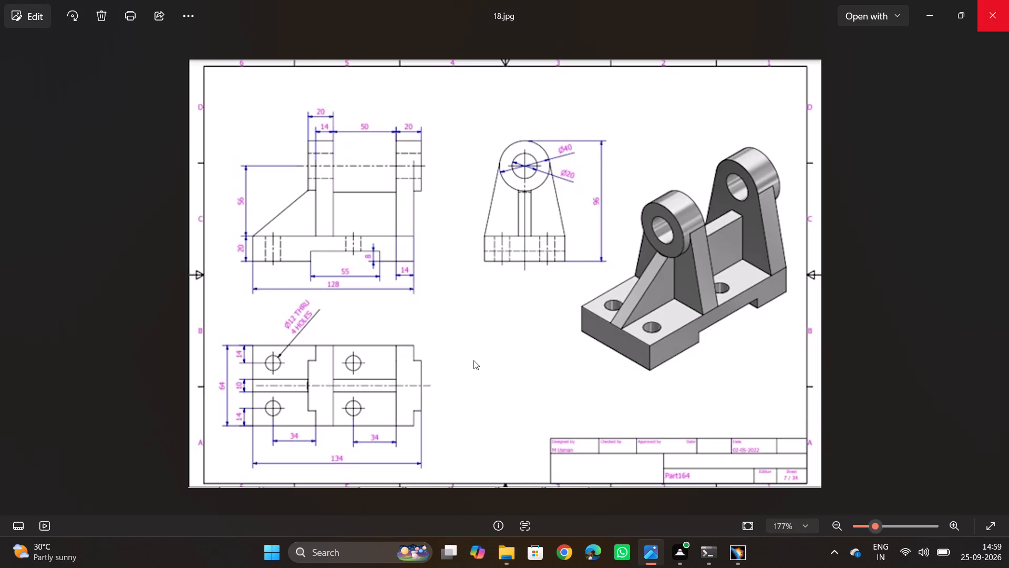
key(alt+Tab)
middle_drag(535, 291, 545, 235)
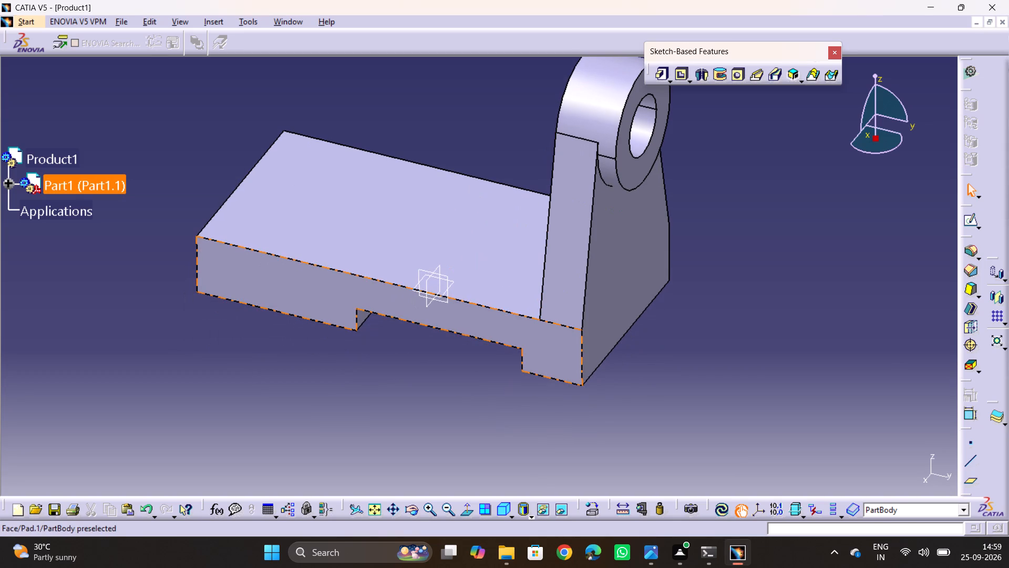
key(alt+Tab)
key(alt+Tab)
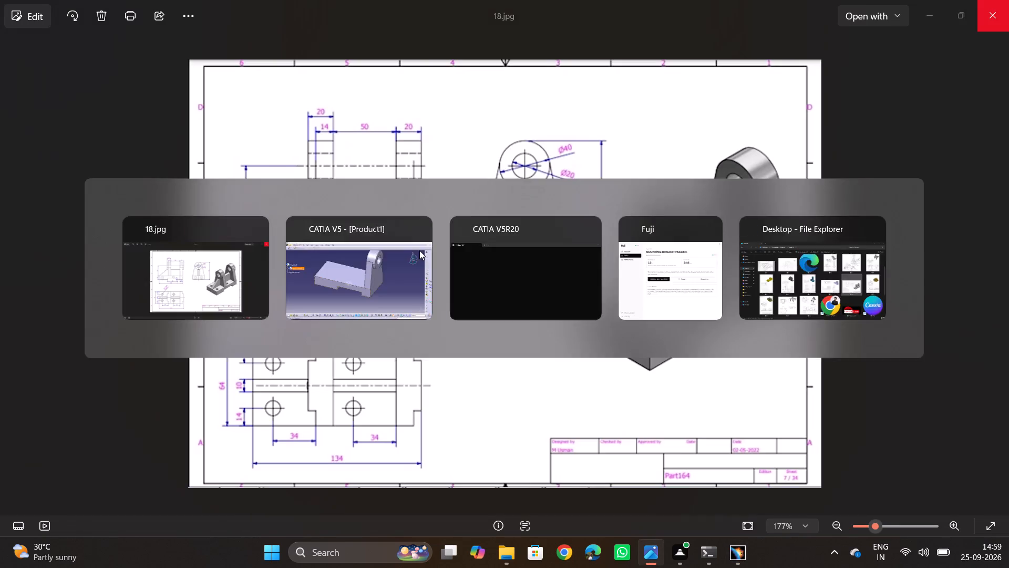
scroll(436, 276, down, 1)
middle_drag(439, 276, 582, 281)
drag(442, 276, 567, 248)
scroll(582, 281, up, 1)
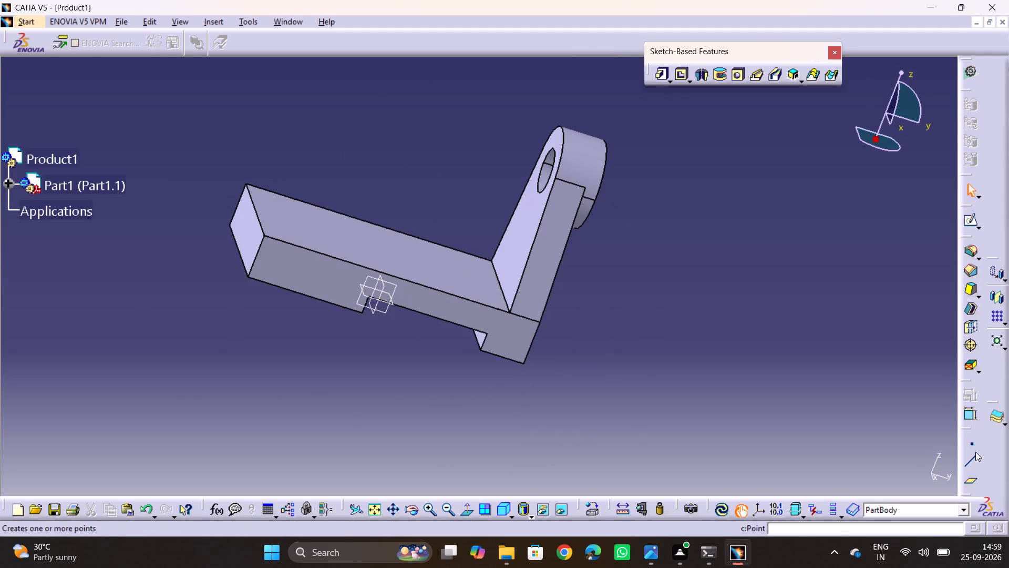
click(975, 480)
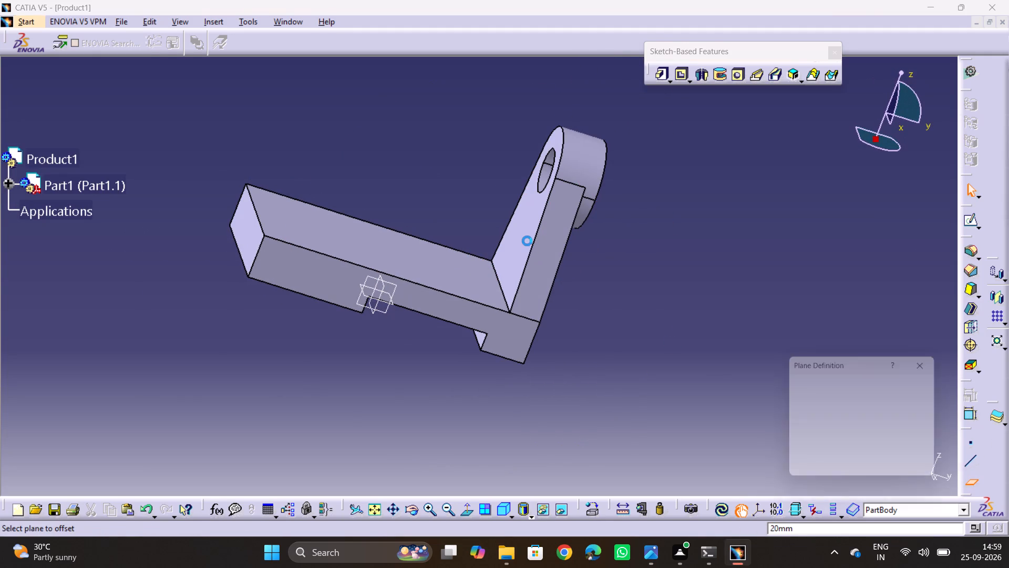
click(527, 241)
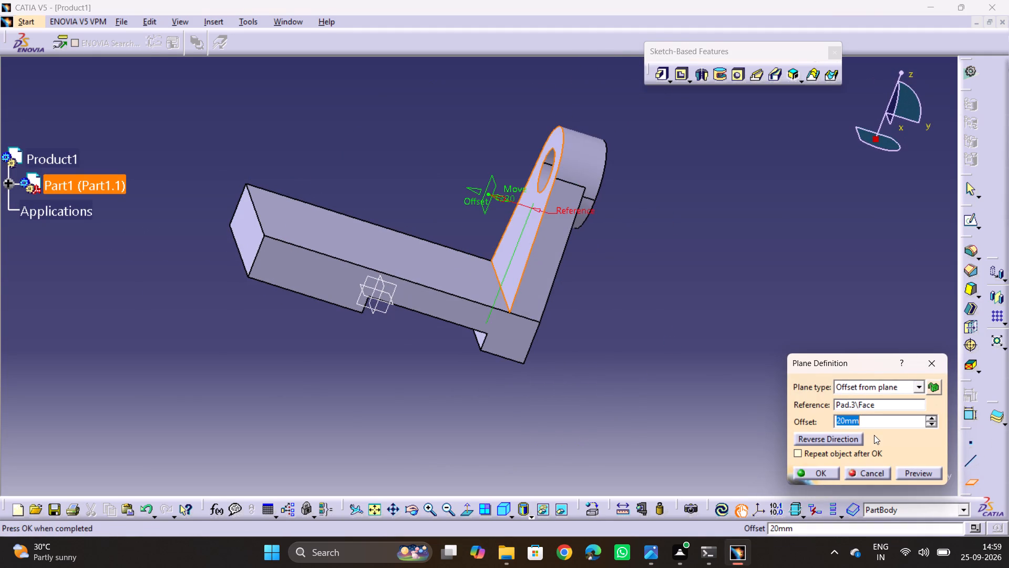
text(25)
key(Return)
click(827, 444)
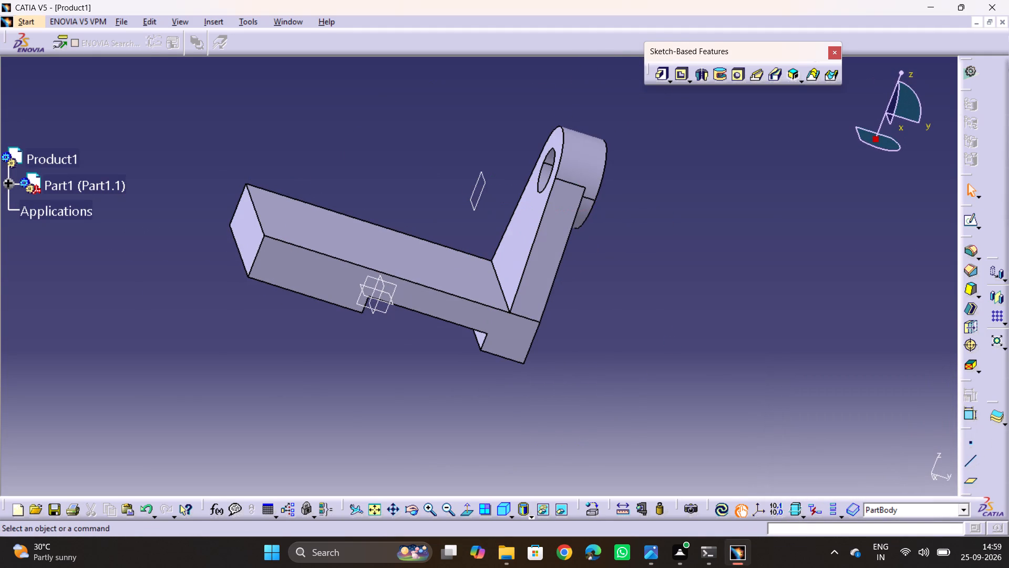
Expand the specification tree to the part body's features and examine which pads form the base, the lug and the boss.
drag(517, 72, 667, 282)
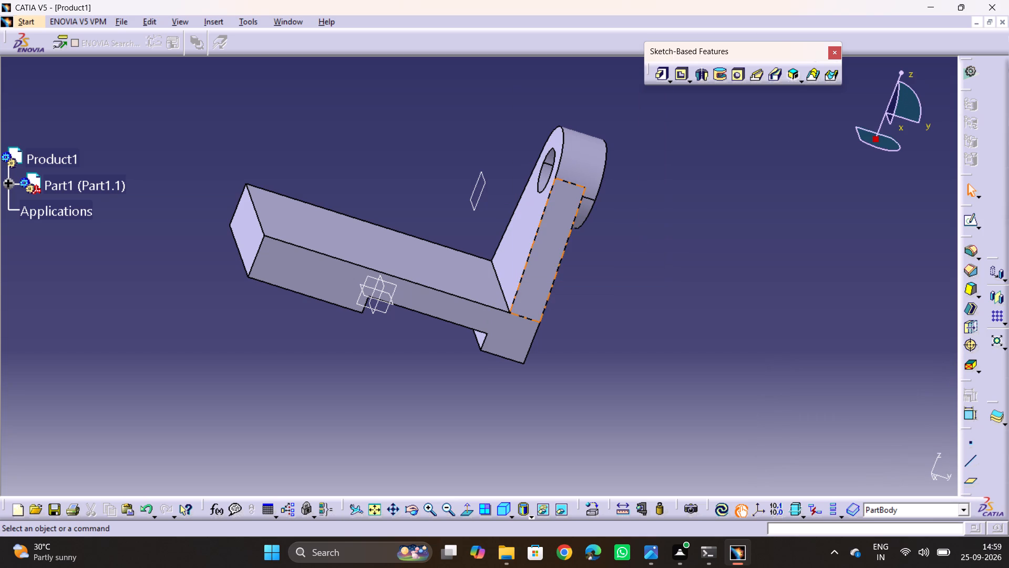
click(567, 225)
ctrl+click(576, 146)
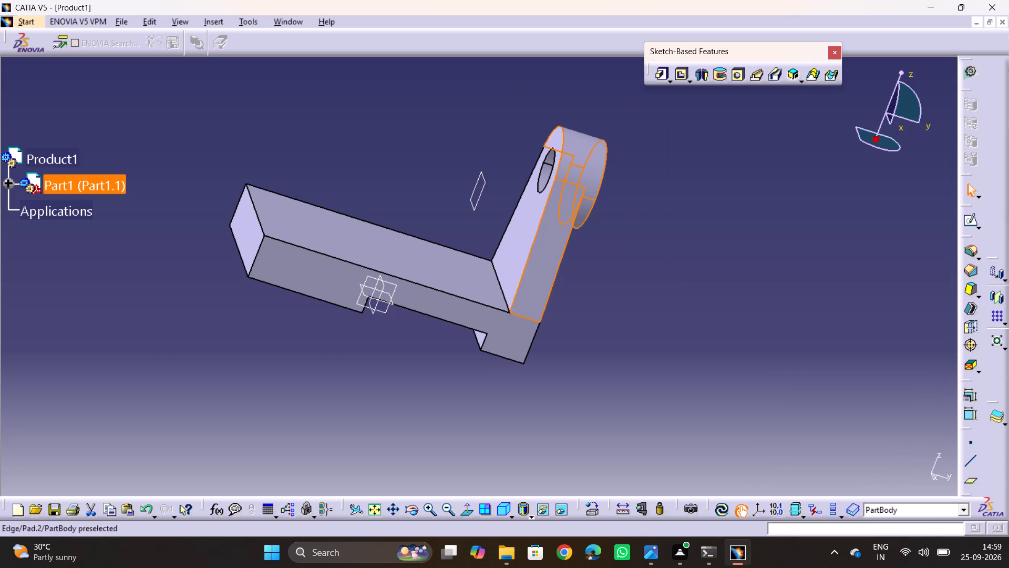
click(637, 269)
double_click(552, 251)
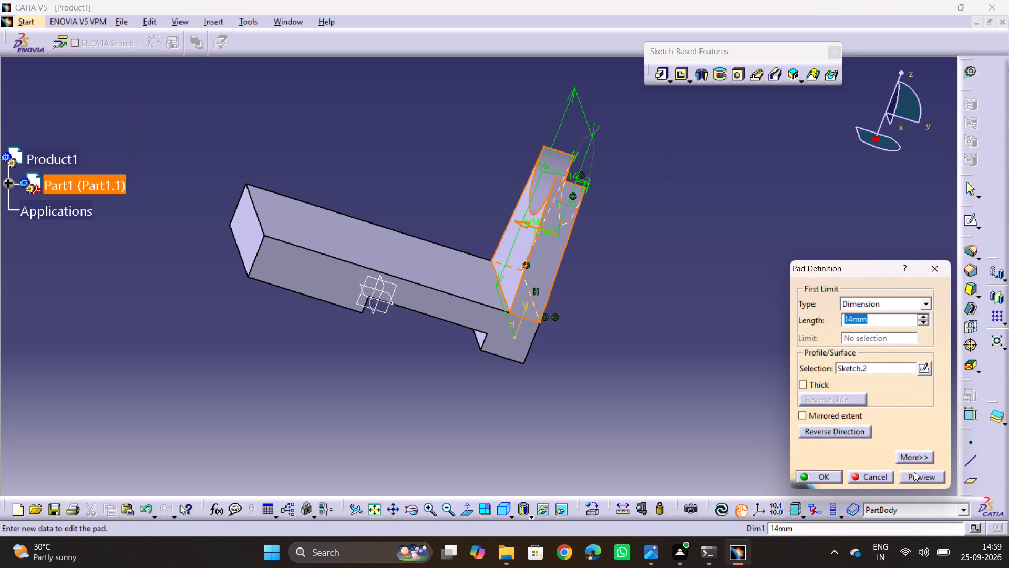
click(810, 480)
click(658, 324)
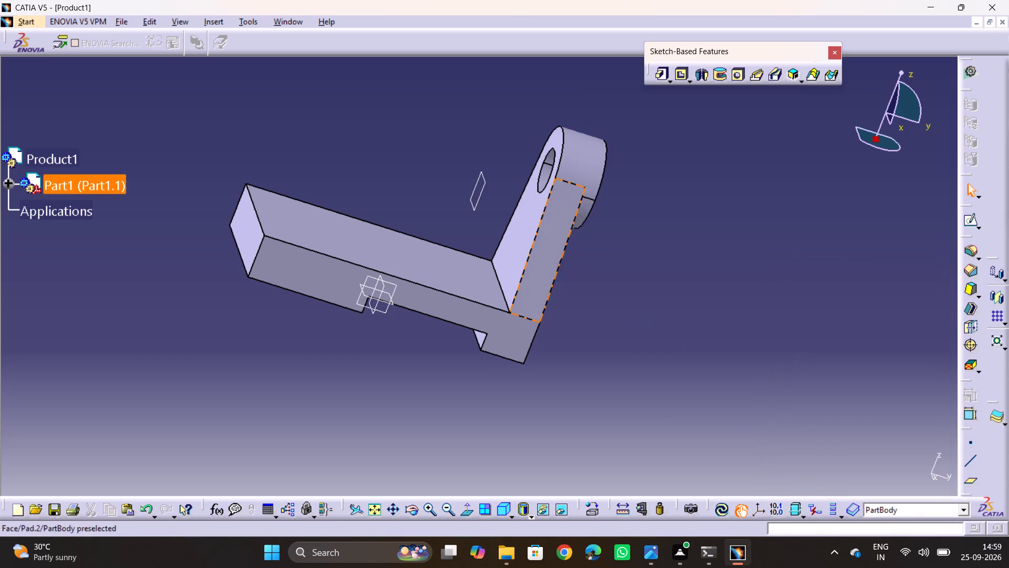
click(7, 181)
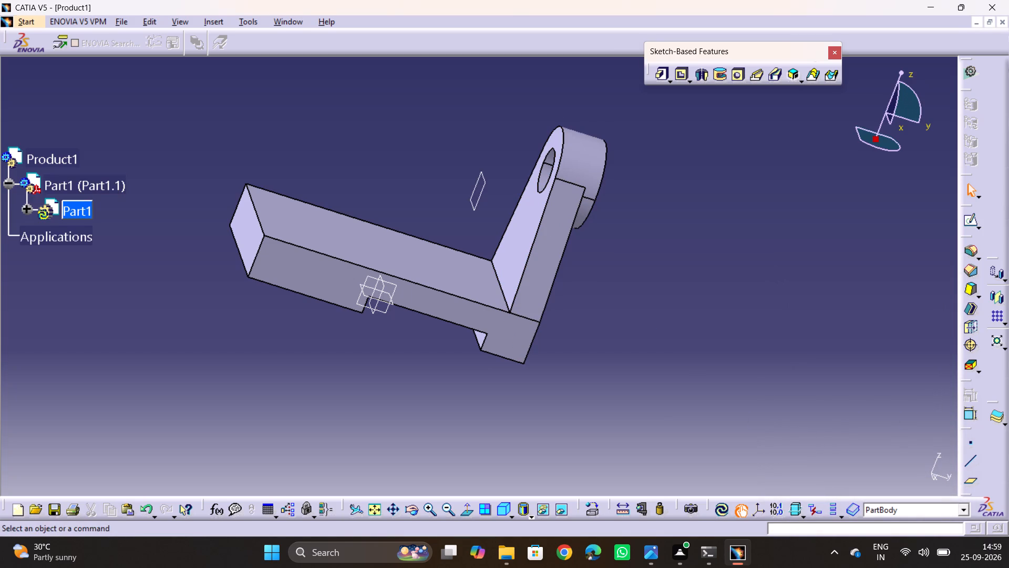
click(30, 213)
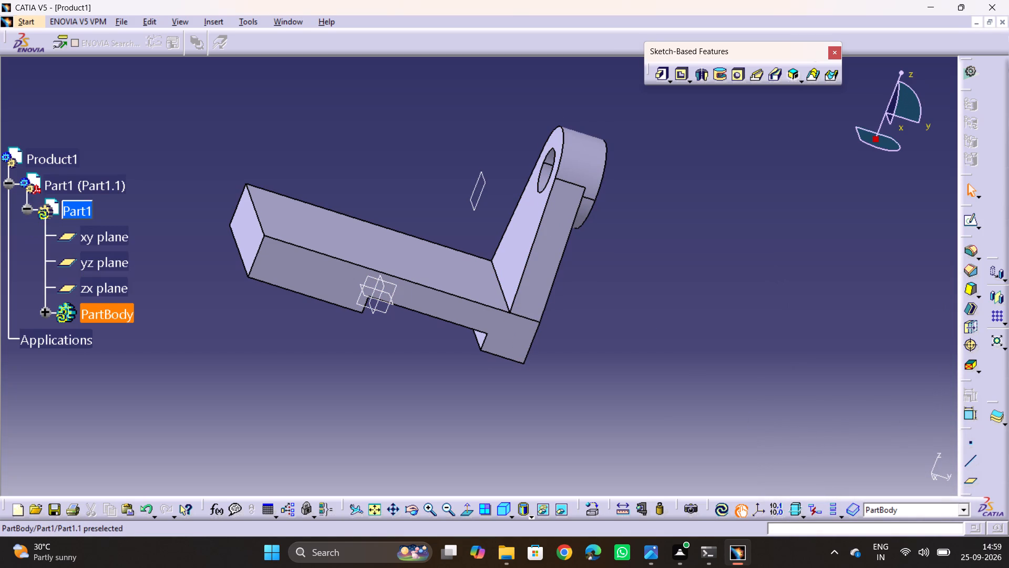
click(43, 313)
scroll(67, 290, down, 4)
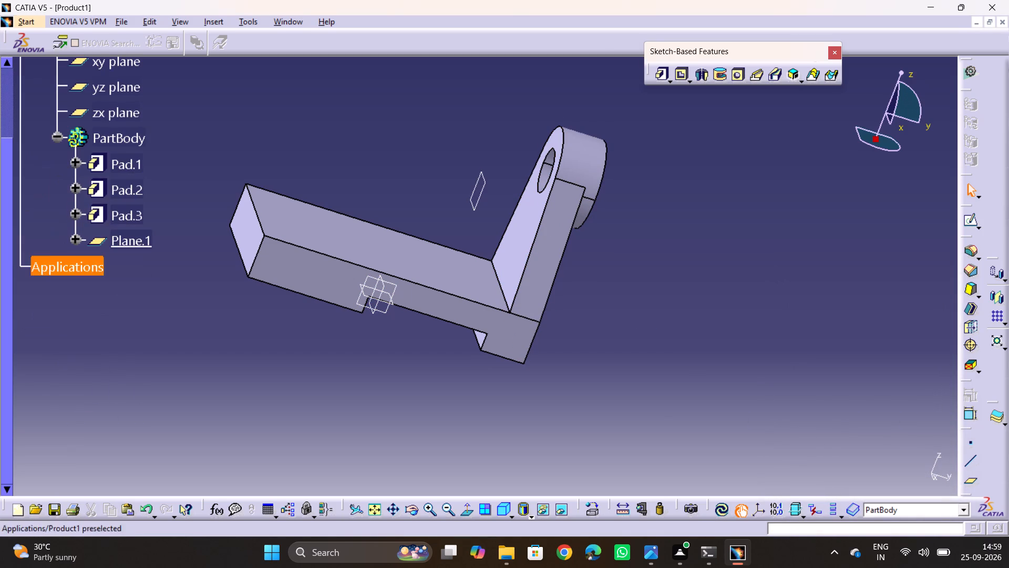
click(122, 220)
ctrl+click(131, 196)
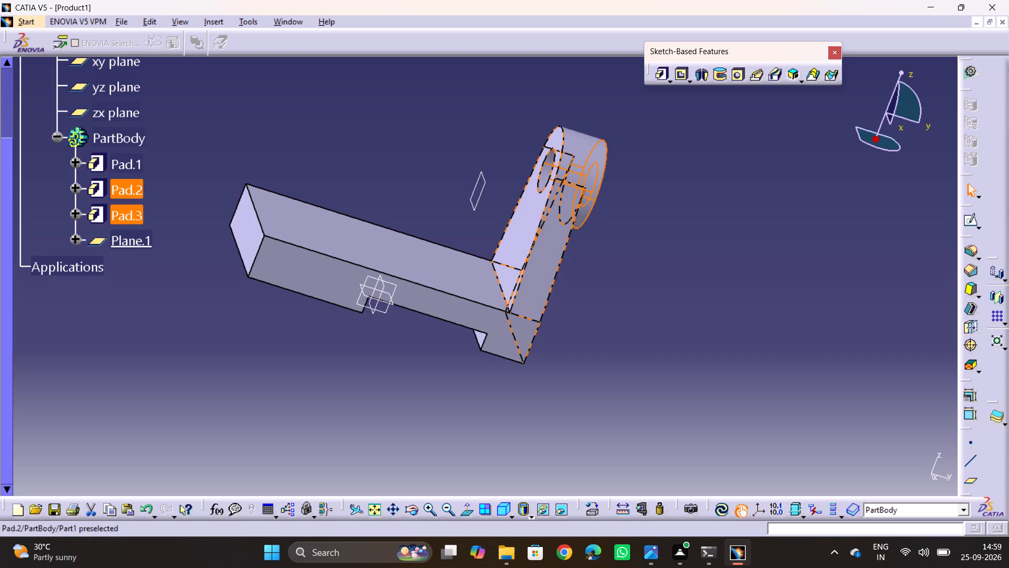
double_click(123, 166)
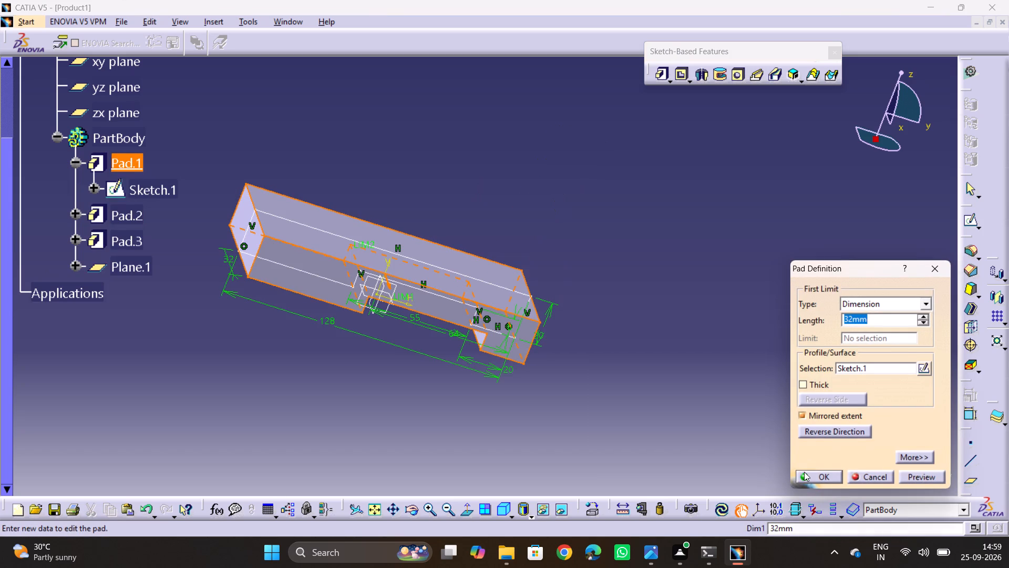
click(813, 476)
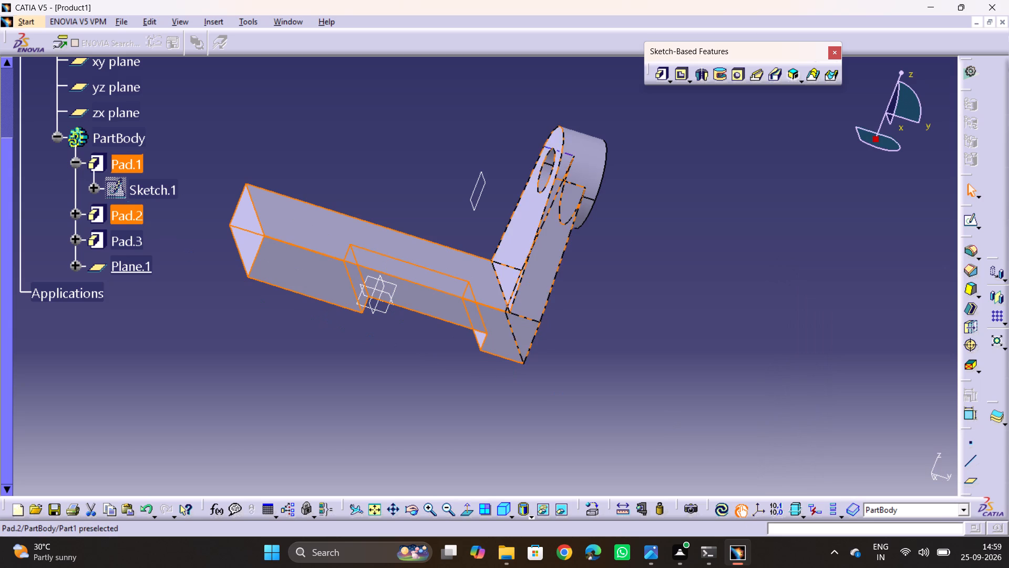
click(126, 219)
click(236, 371)
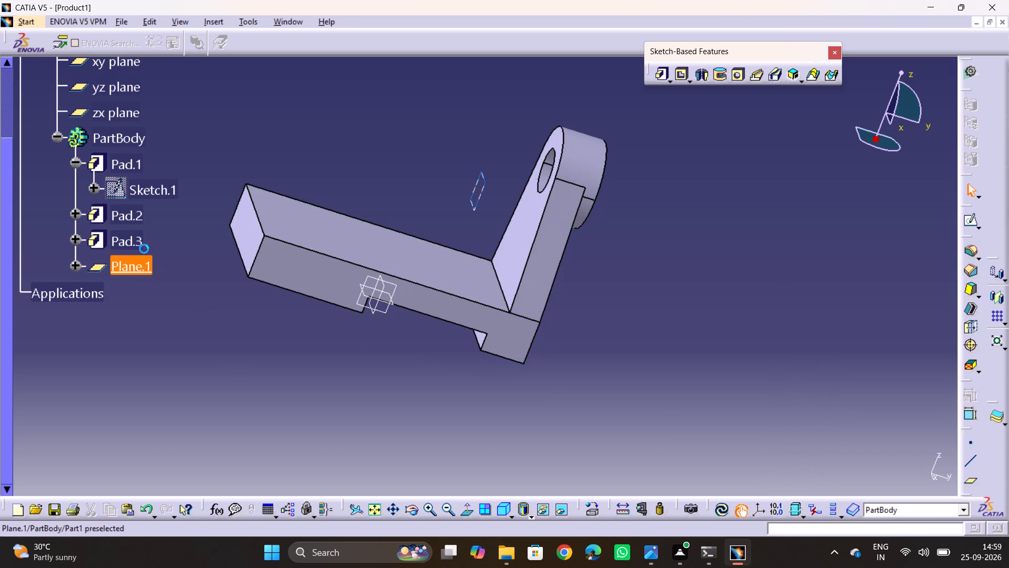
Mirror the tapered lug pad and its boss pad together about the 25 mm offset plane.
double_click(137, 222)
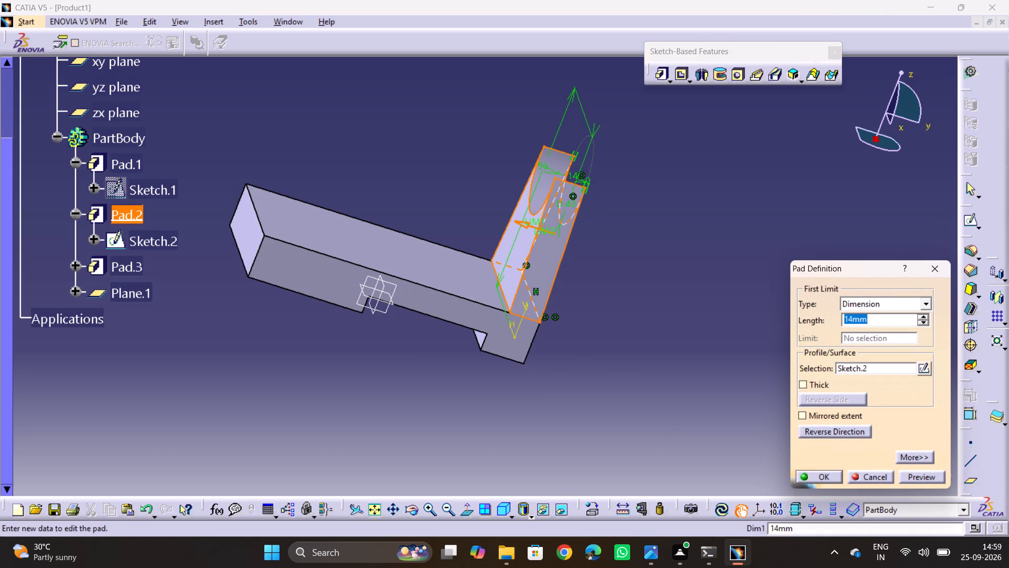
click(806, 475)
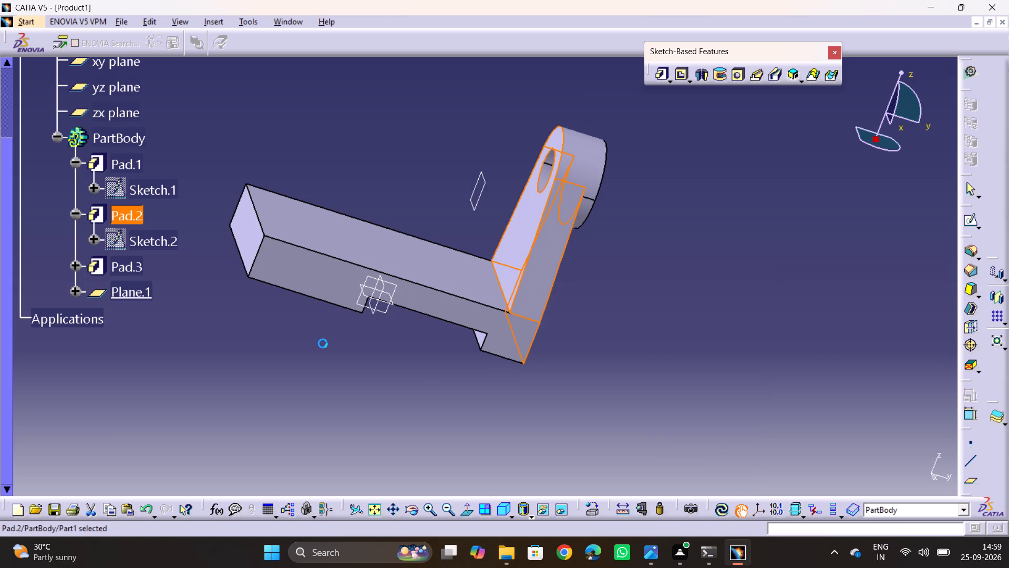
ctrl+click(102, 266)
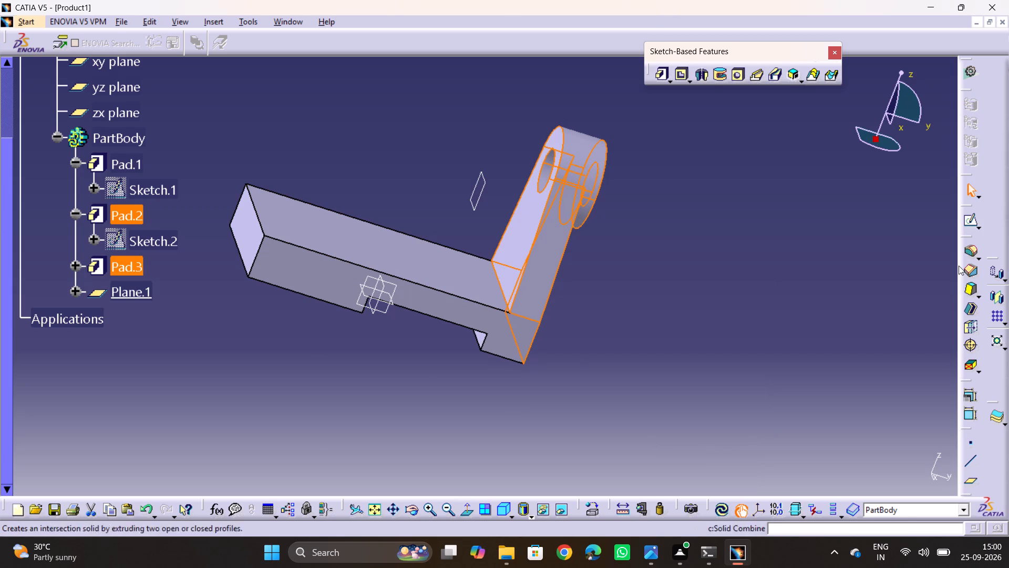
click(993, 296)
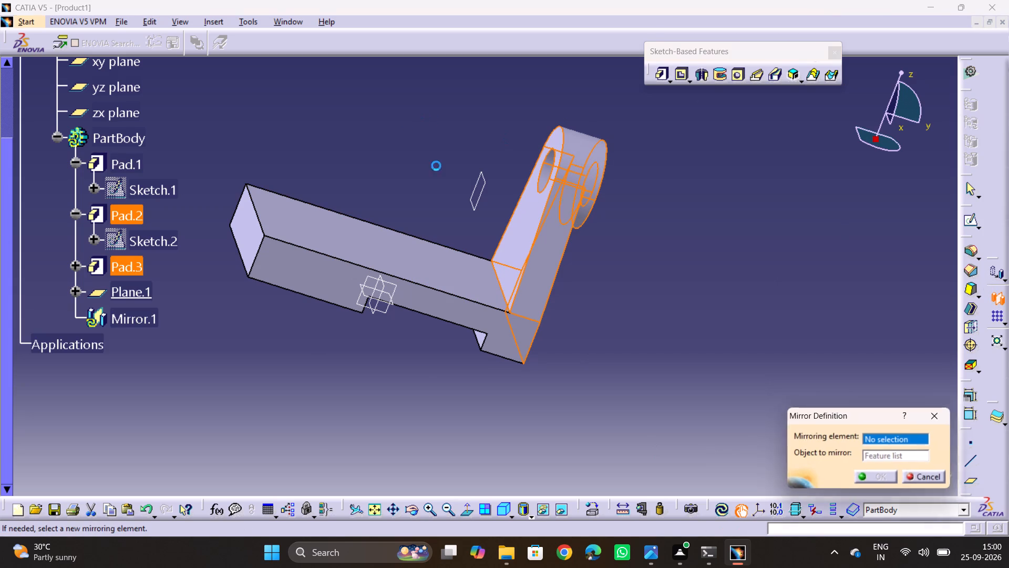
click(475, 194)
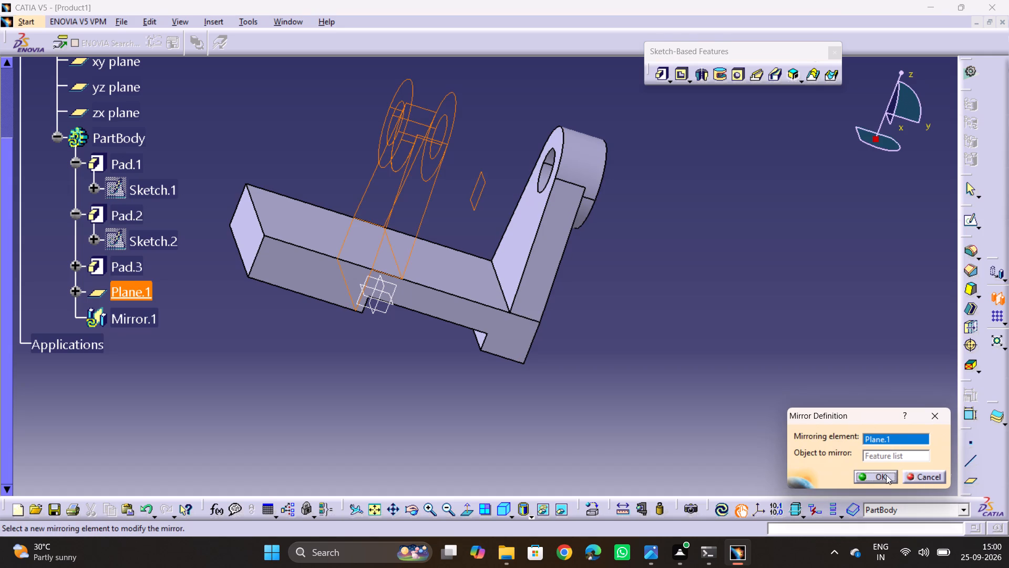
click(886, 475)
click(616, 339)
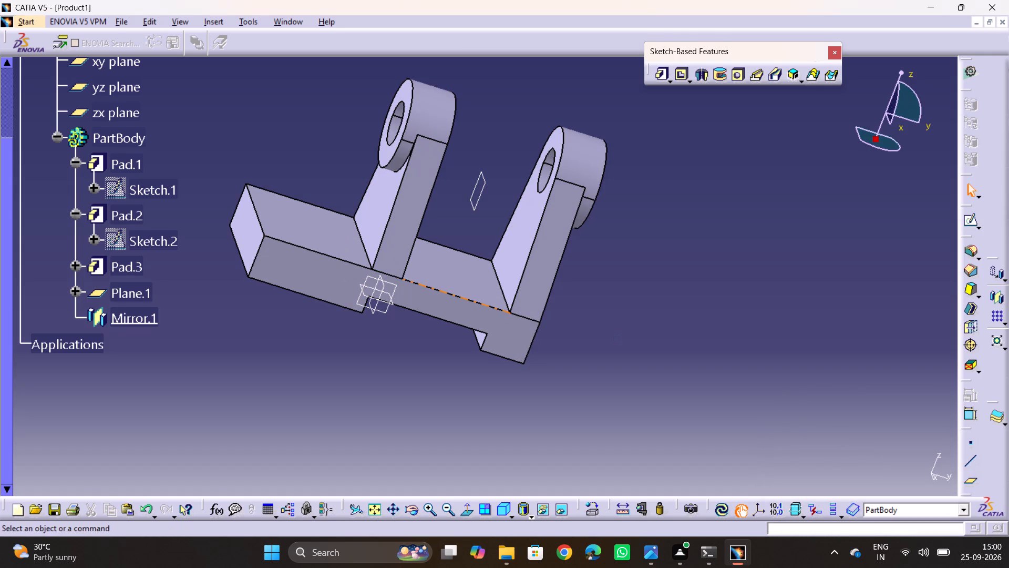
Examine the mirrored lugs and base from several sides and compare them with the rib details in the 18.jpg drawing.
middle_drag(469, 324, 445, 217)
drag(469, 324, 414, 226)
scroll(531, 220, up, 1)
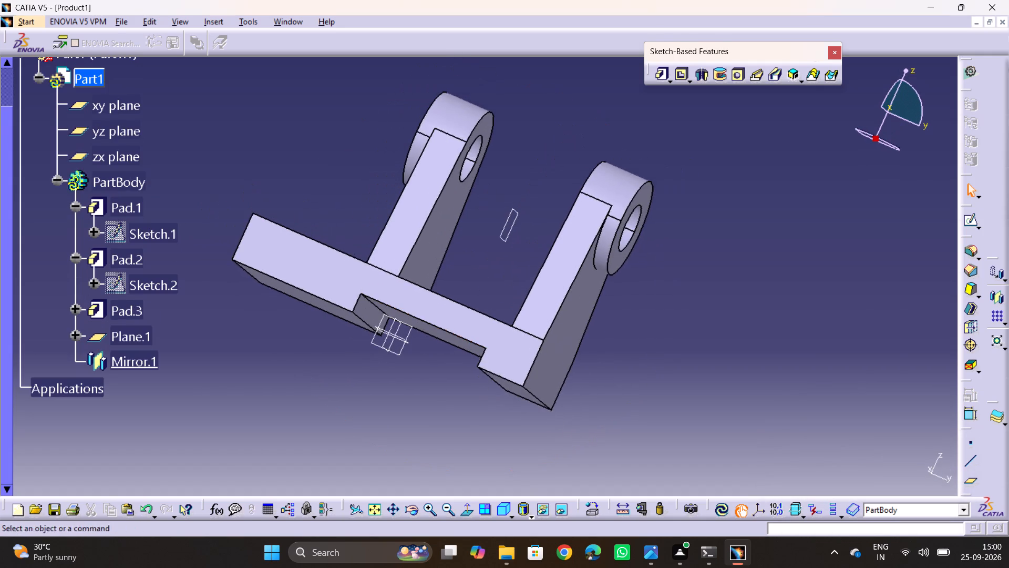
middle_drag(497, 212, 606, 312)
drag(507, 218, 605, 312)
scroll(593, 311, up, 1)
middle_drag(295, 123, 250, 228)
drag(289, 129, 250, 228)
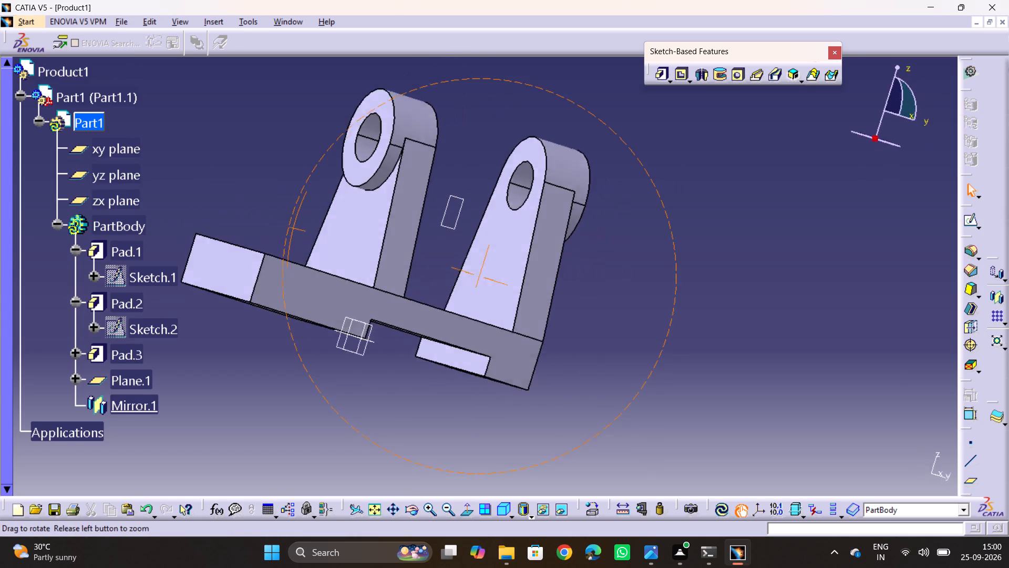
middle_drag(250, 228, 219, 255)
drag(250, 228, 219, 255)
scroll(219, 255, up, 1)
key(alt+Tab)
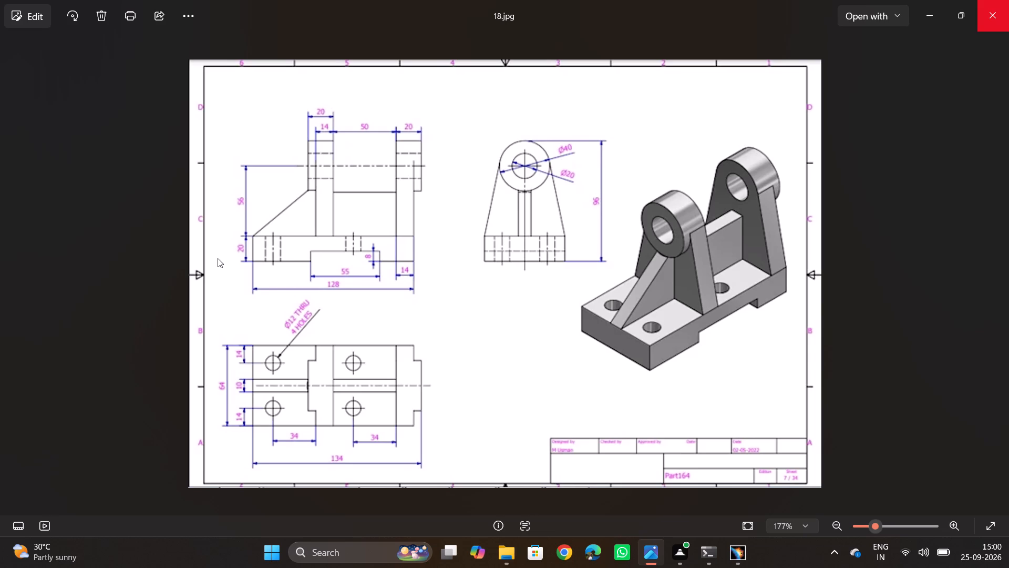
key(alt+Tab)
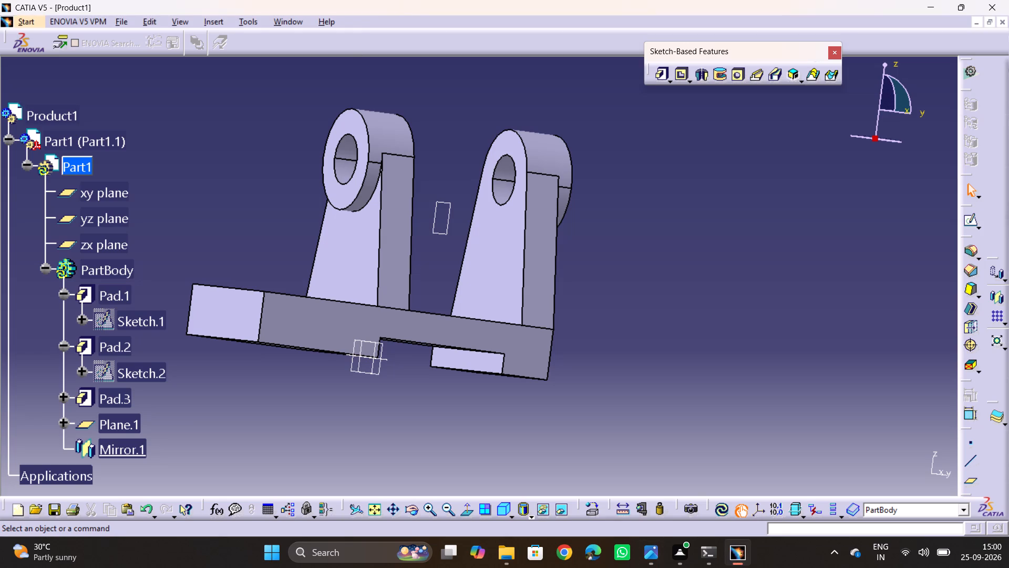
key(alt+Tab)
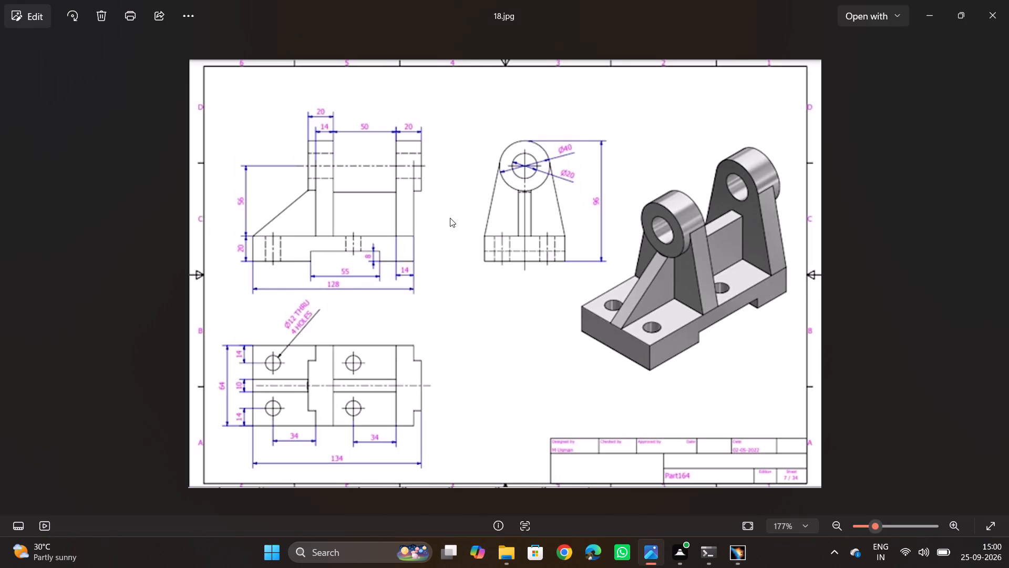
key(alt+Tab)
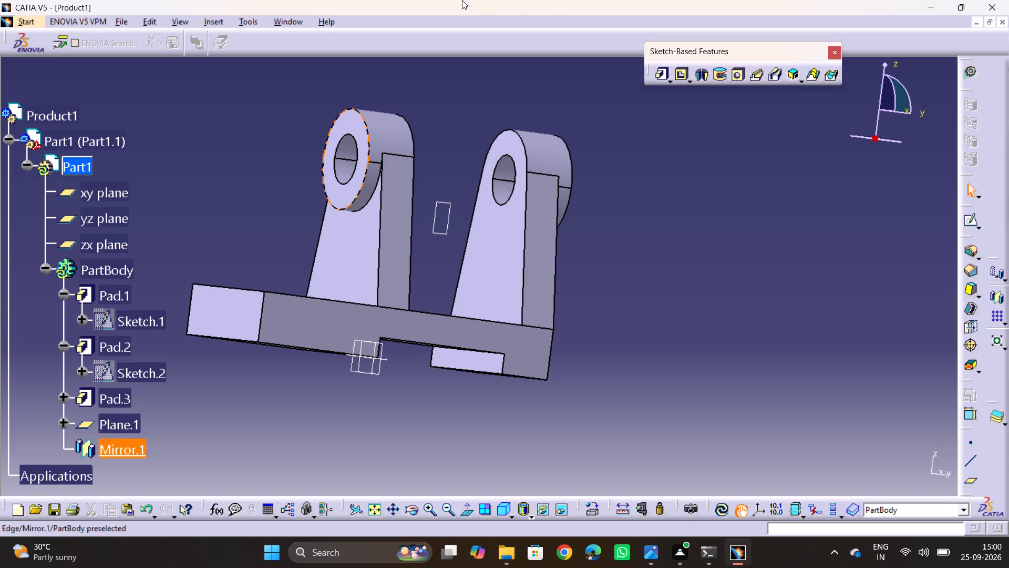
Start a sketch on the yz plane and draw a sloping line for the rib between the base's long end and the nearby boss.
click(379, 353)
click(970, 224)
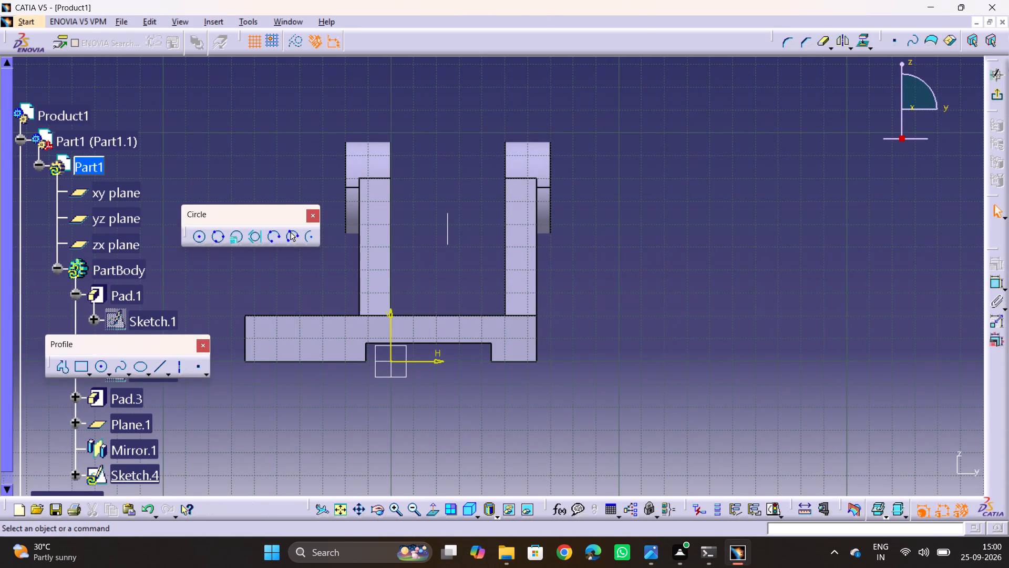
ctrl+middle_drag(596, 267, 674, 256)
middle_drag(672, 258, 907, 281)
key(alt+Tab)
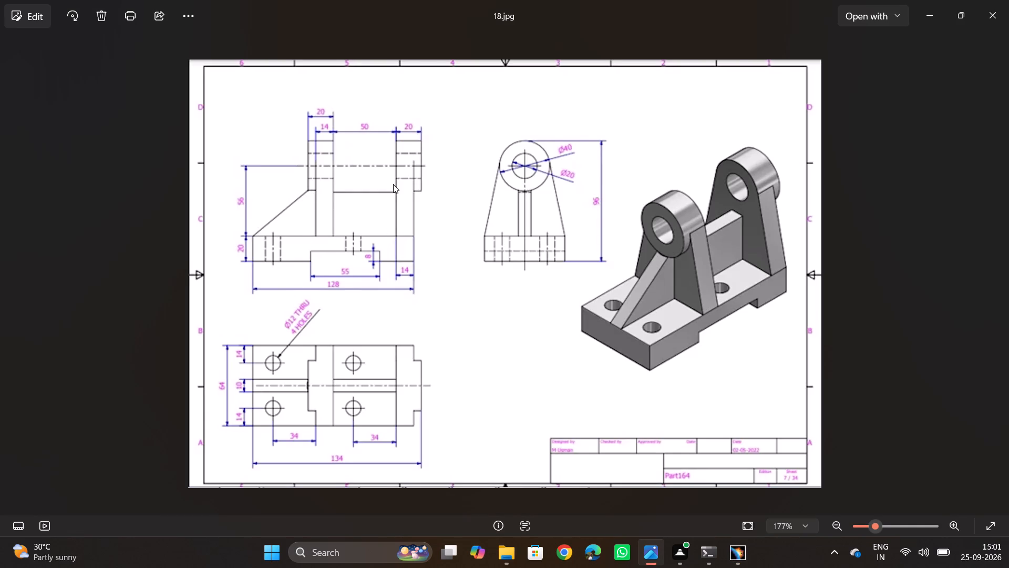
key(alt+Tab)
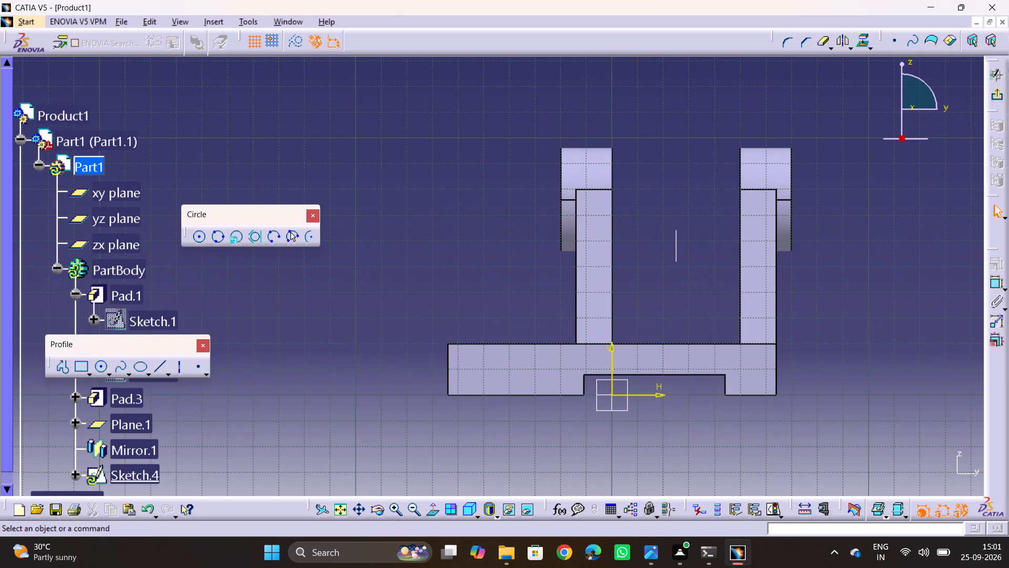
click(156, 368)
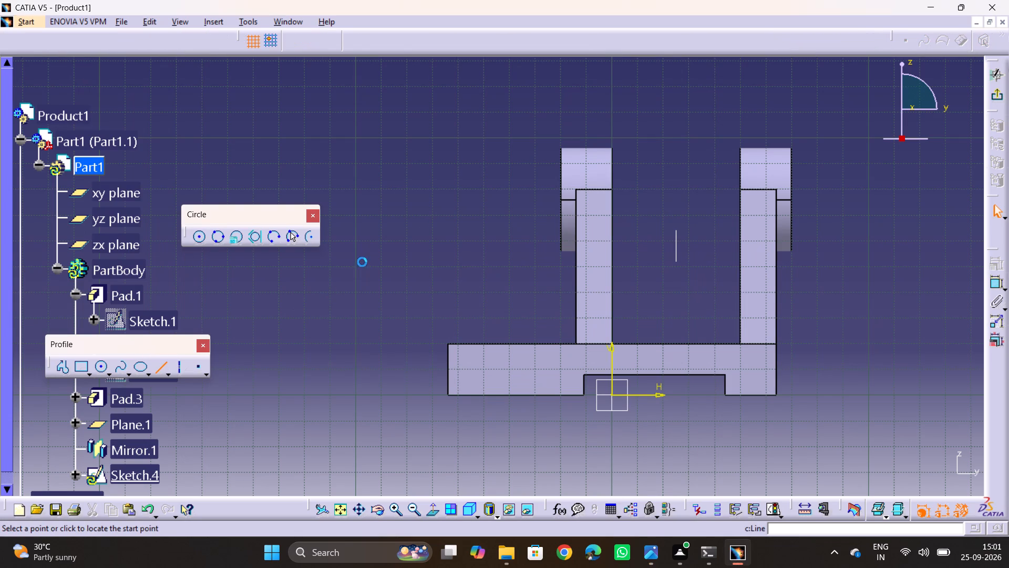
click(522, 224)
click(437, 302)
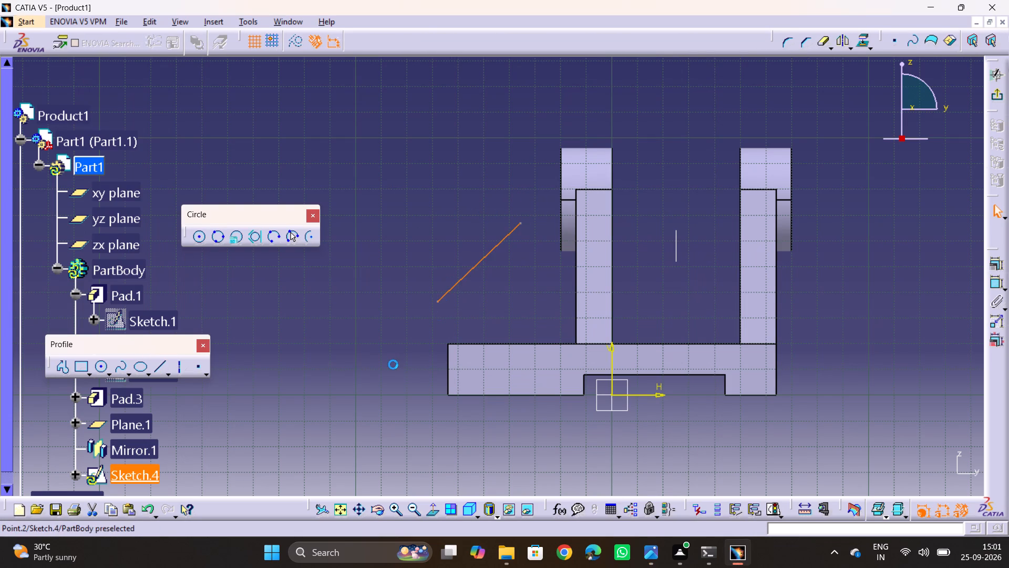
click(393, 364)
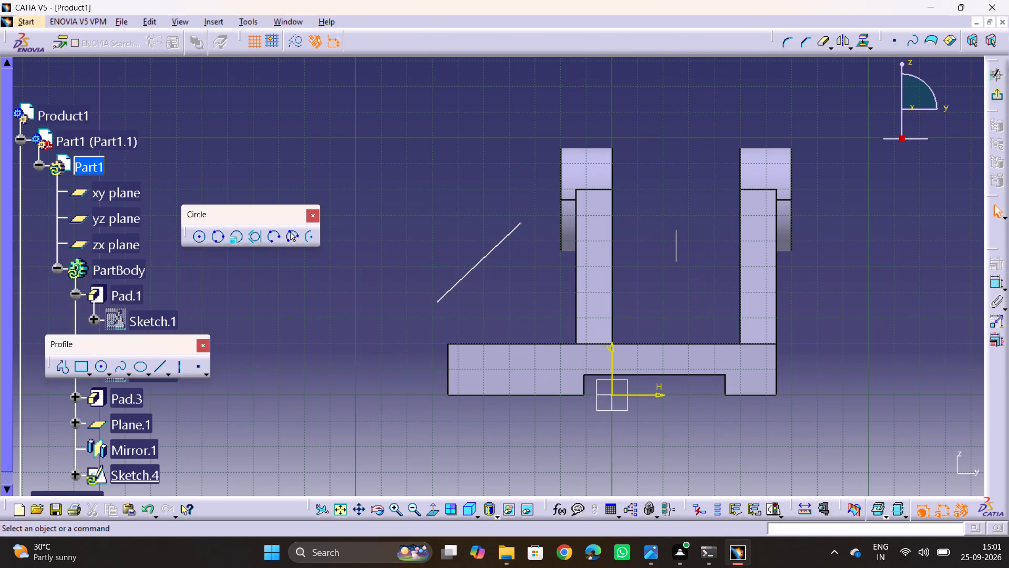
Make the sloping line's lower endpoint coincident with the top outer corner of the base's long end.
click(436, 302)
ctrl+click(449, 345)
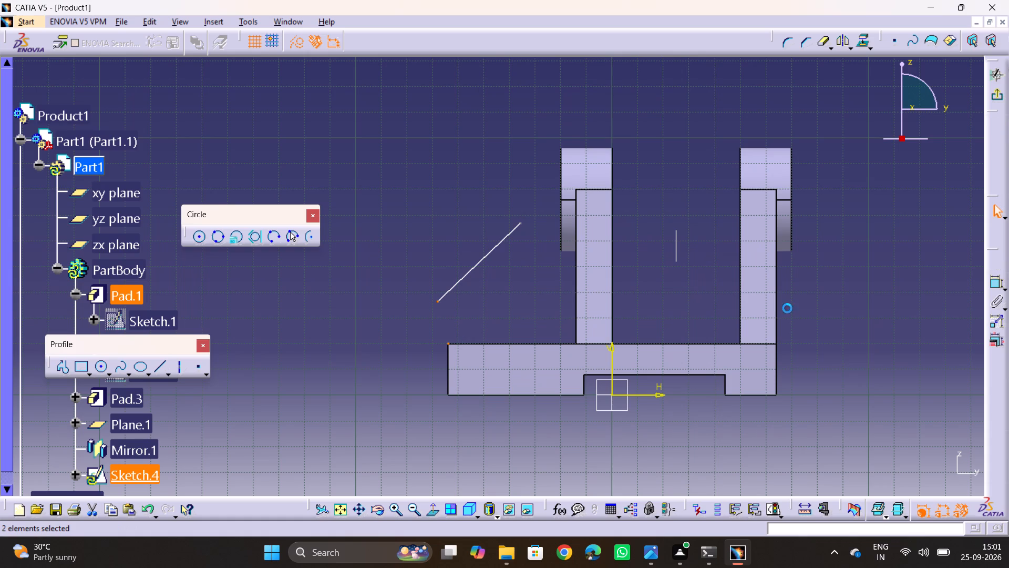
click(992, 266)
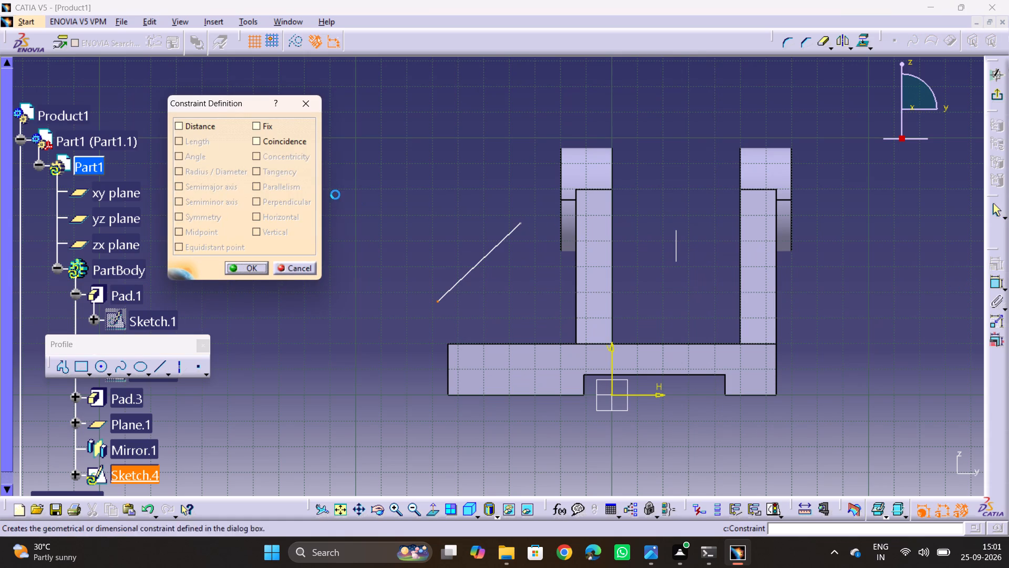
click(284, 144)
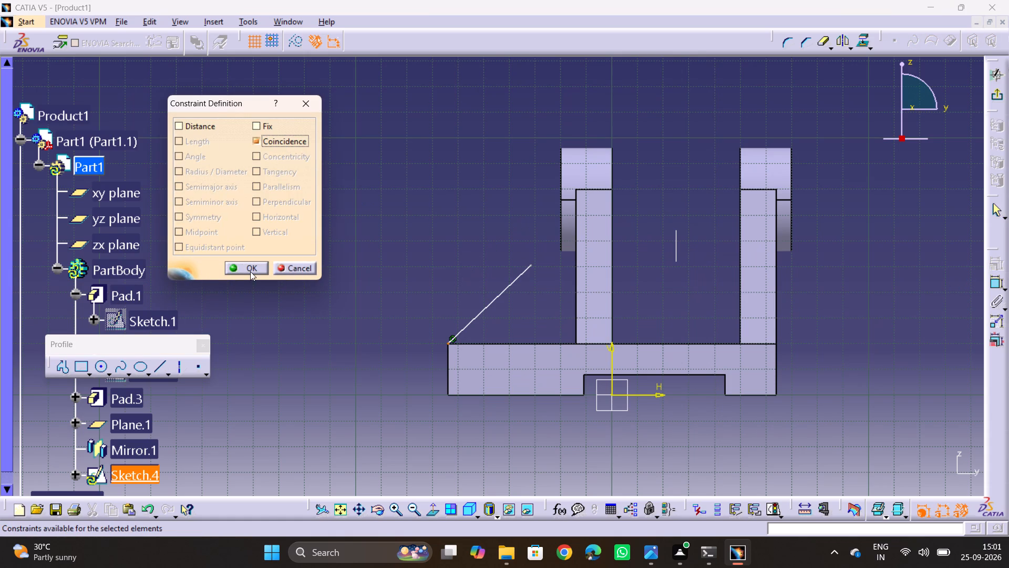
click(250, 271)
Make the sloping line's upper endpoint coincident with the outer face edge of the boss nearest the base's long end.
click(560, 249)
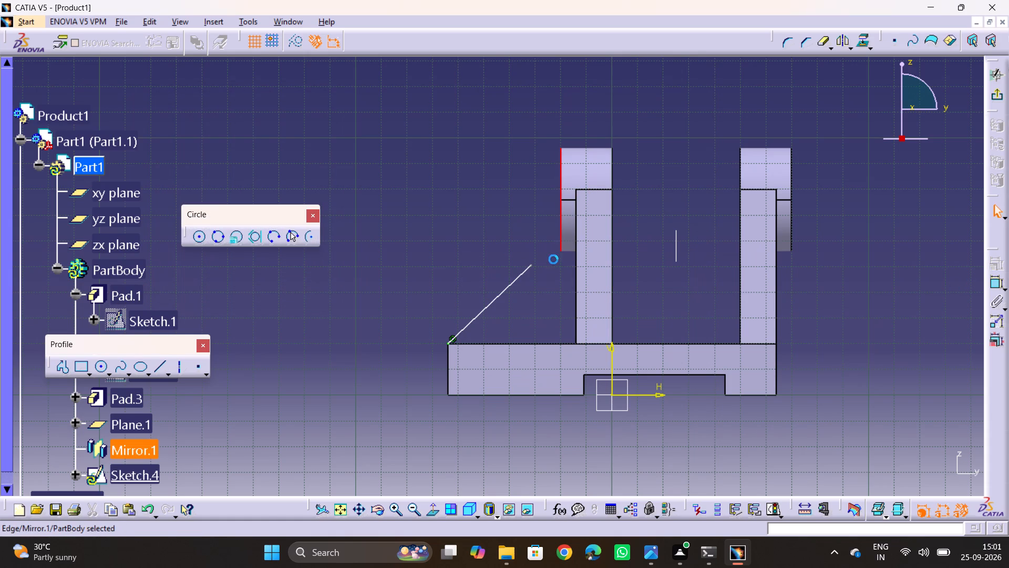
ctrl+click(530, 266)
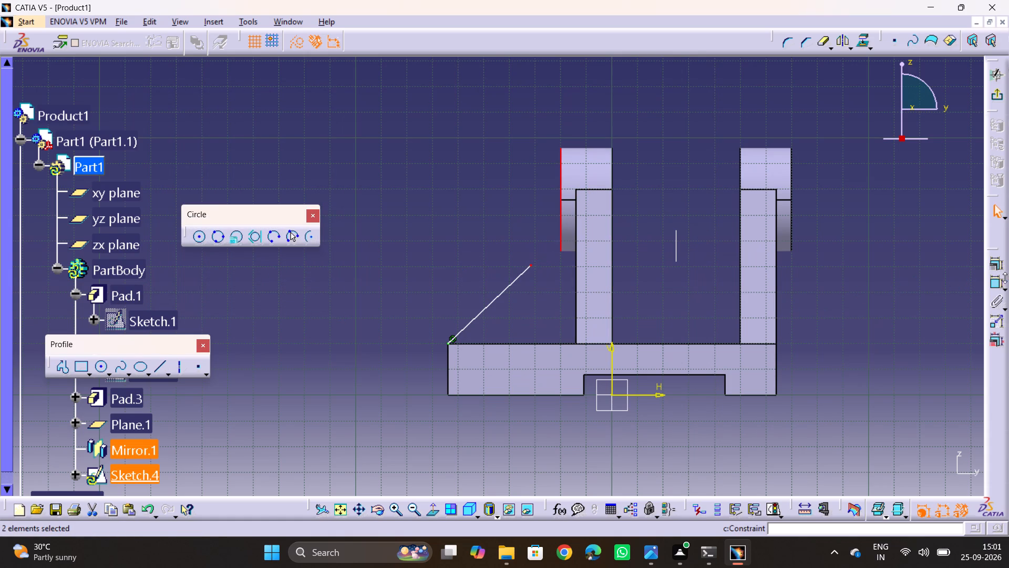
click(998, 269)
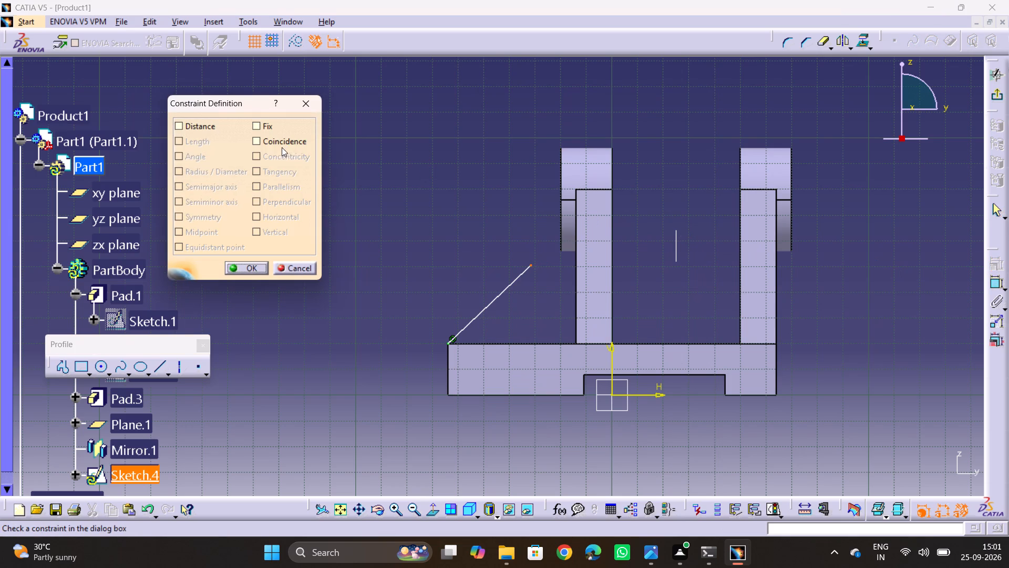
click(282, 141)
click(243, 263)
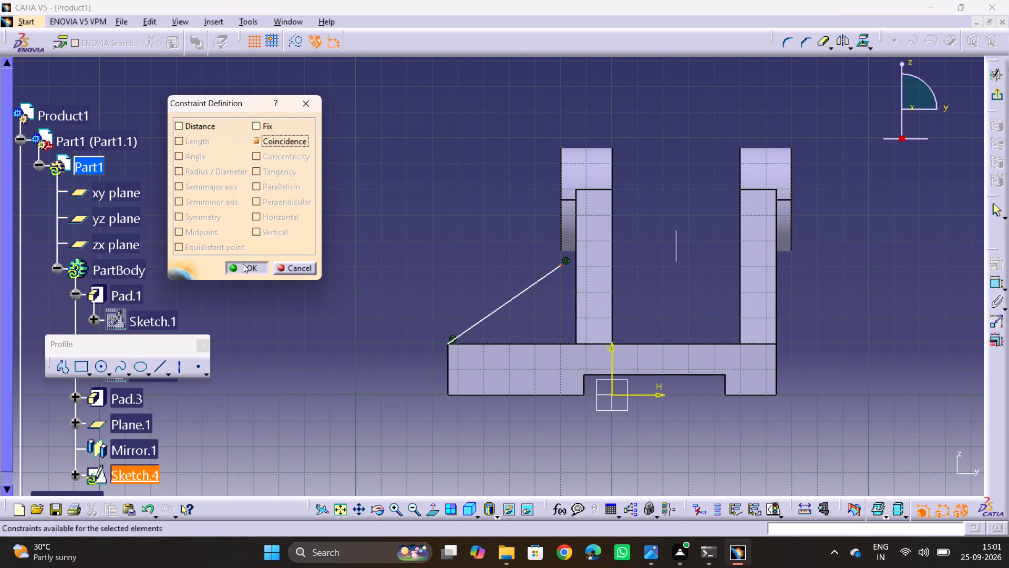
Move the rib line's upper endpoint up along the boss face and make it coincident with the boss's outer circular edge.
middle_drag(524, 280, 613, 390)
drag(524, 280, 612, 389)
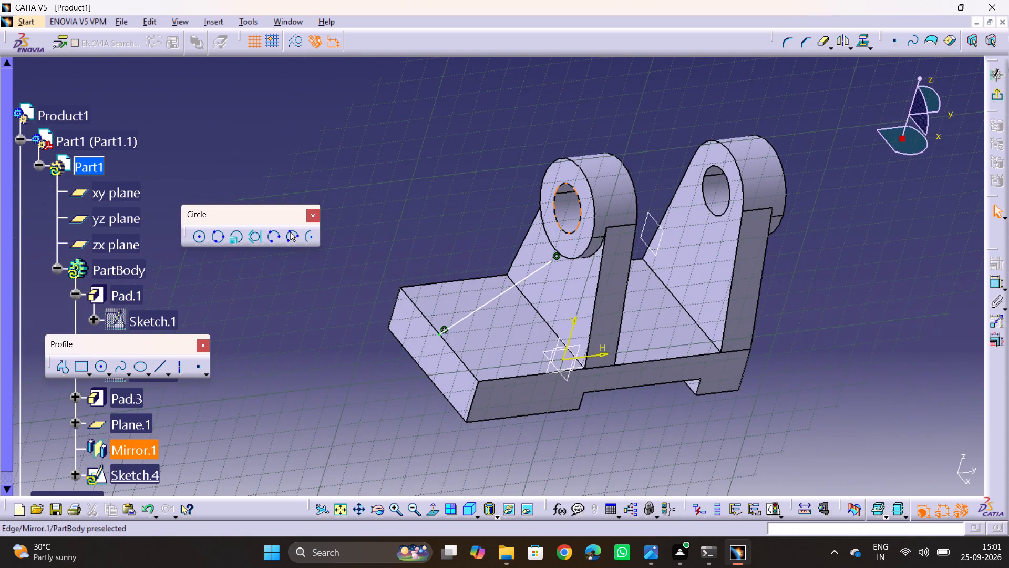
ctrl+middle_drag(600, 105, 613, 91)
ctrl+middle_drag(583, 249, 642, 117)
drag(660, 275, 664, 248)
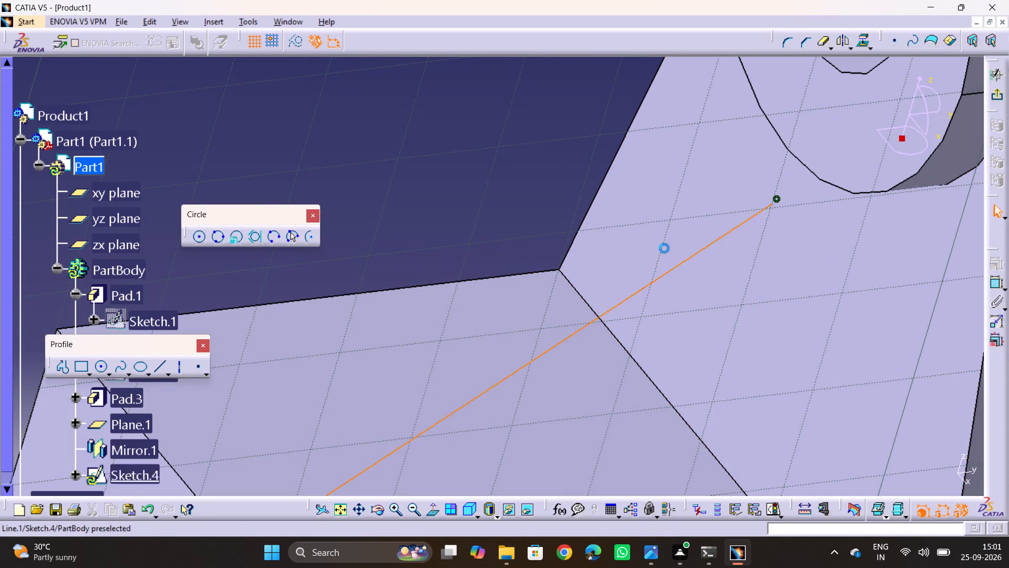
drag(664, 248, 643, 220)
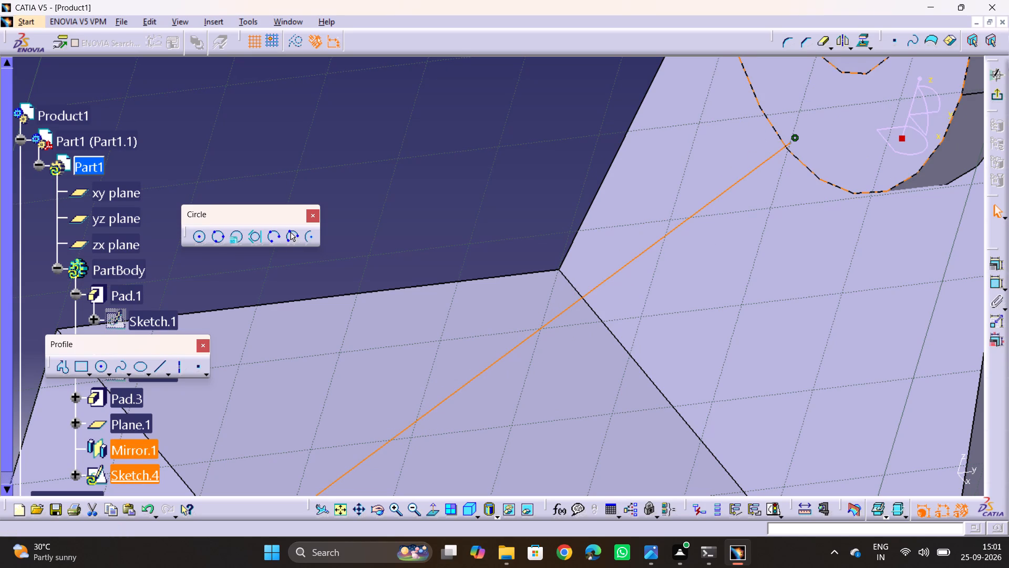
click(796, 160)
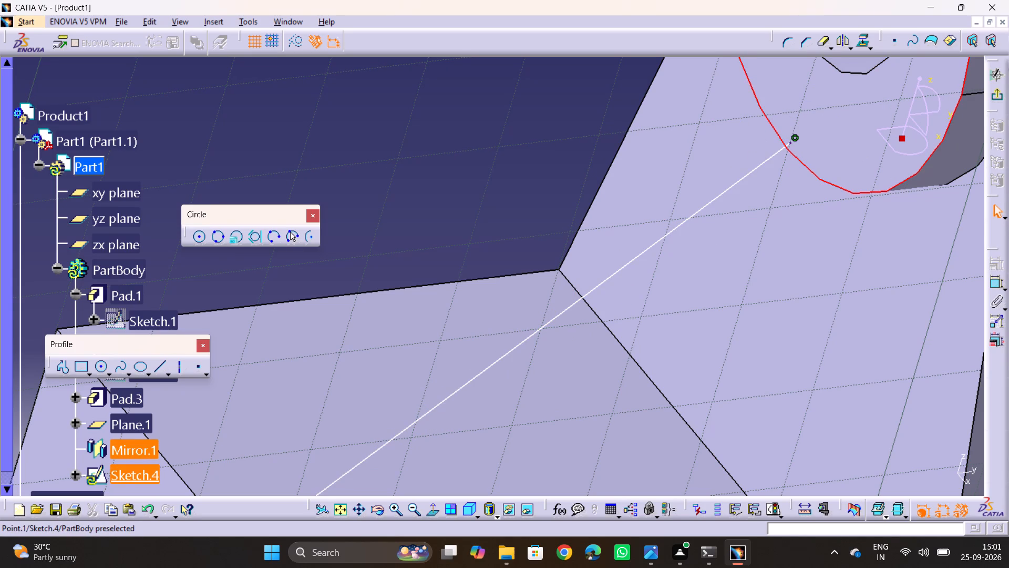
ctrl+click(789, 143)
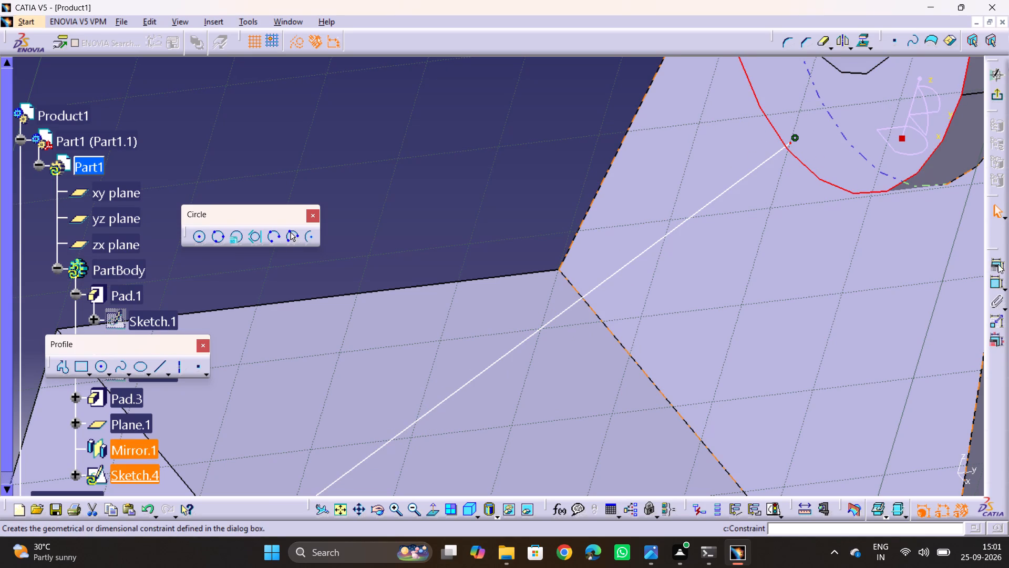
click(998, 264)
click(270, 142)
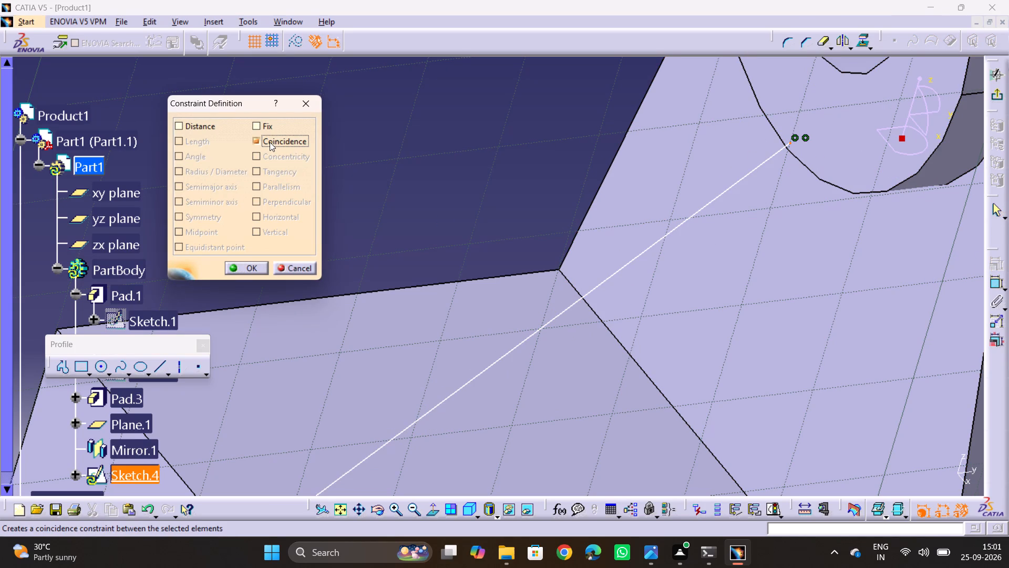
middle_drag(774, 225, 687, 223)
drag(774, 225, 687, 223)
scroll(774, 225, down, 1)
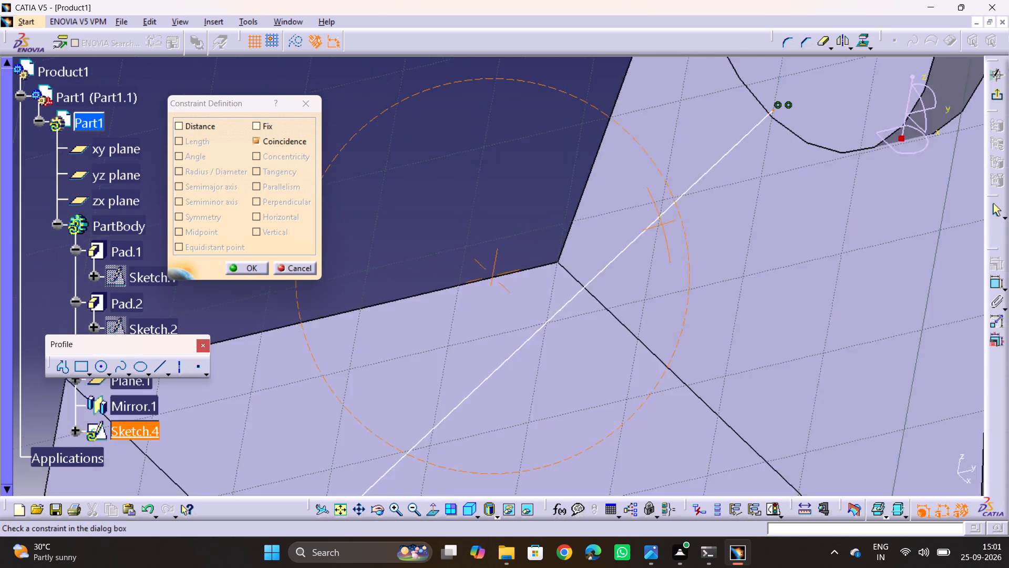
drag(687, 223, 601, 200)
middle_drag(687, 223, 601, 200)
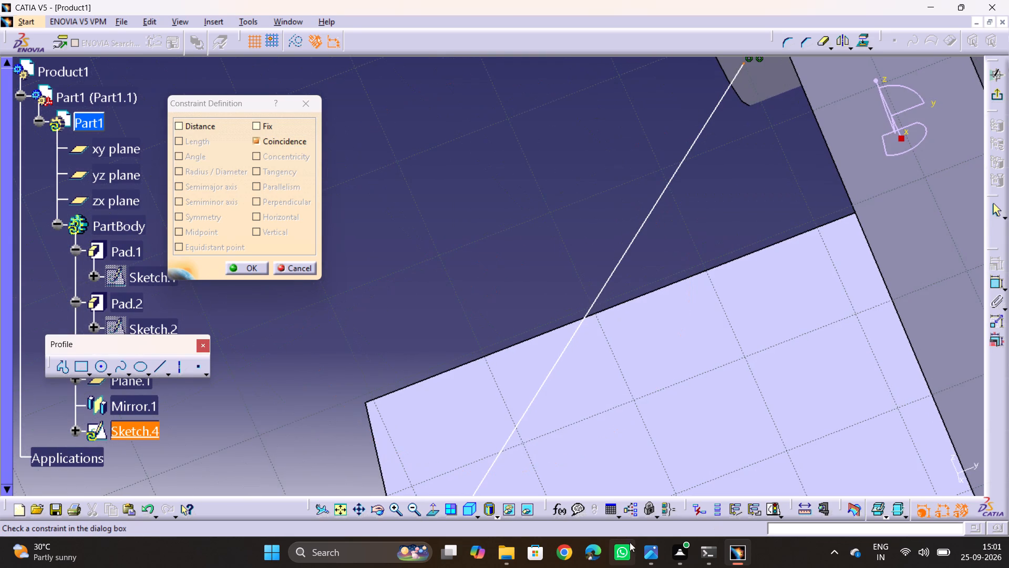
click(715, 255)
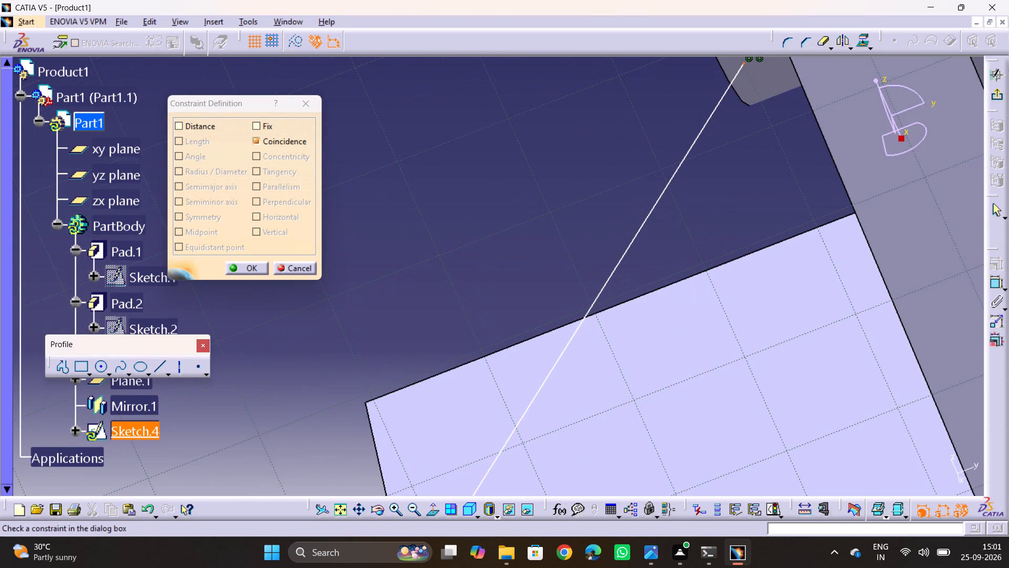
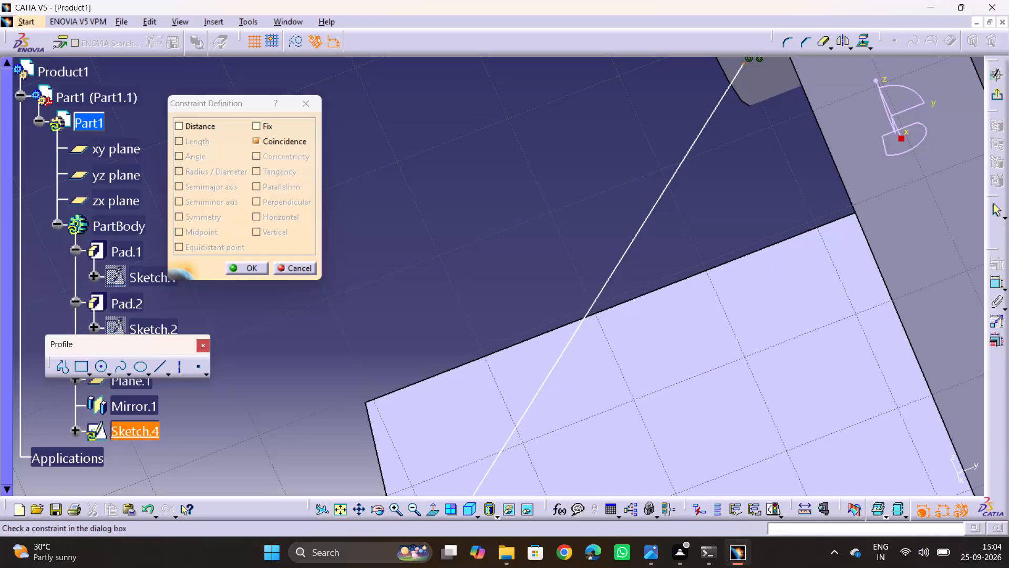
Examine the rib line's upper endpoint on the boss from several angles against the 18.jpg drawing and accept the coincidence.
middle_drag(572, 198, 674, 136)
drag(571, 197, 674, 125)
middle_drag(674, 136, 659, 173)
middle_drag(631, 319, 641, 409)
middle_drag(591, 296, 504, 281)
drag(588, 297, 504, 281)
middle_drag(728, 275, 709, 218)
key(alt+Tab)
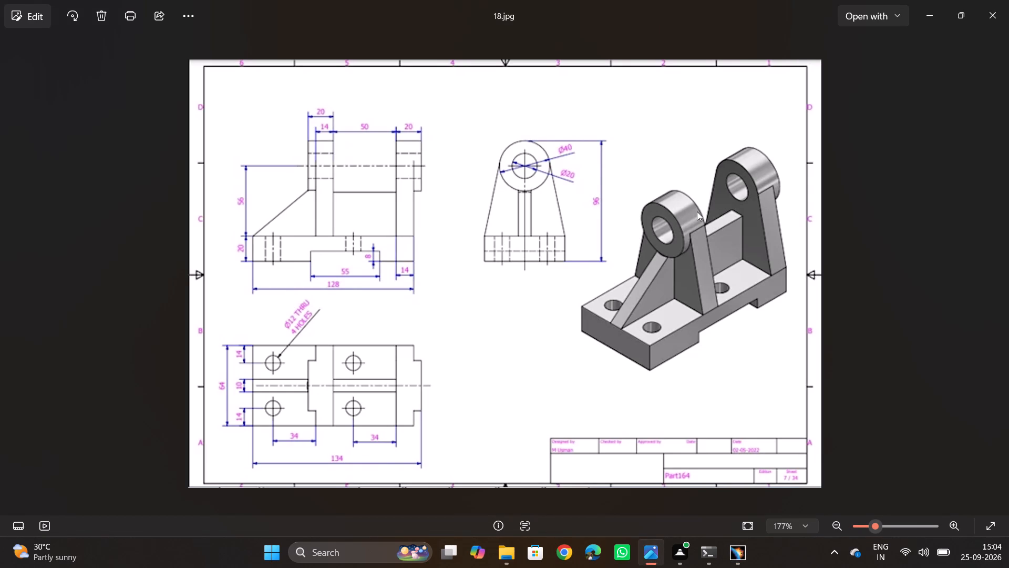
key(alt+Tab)
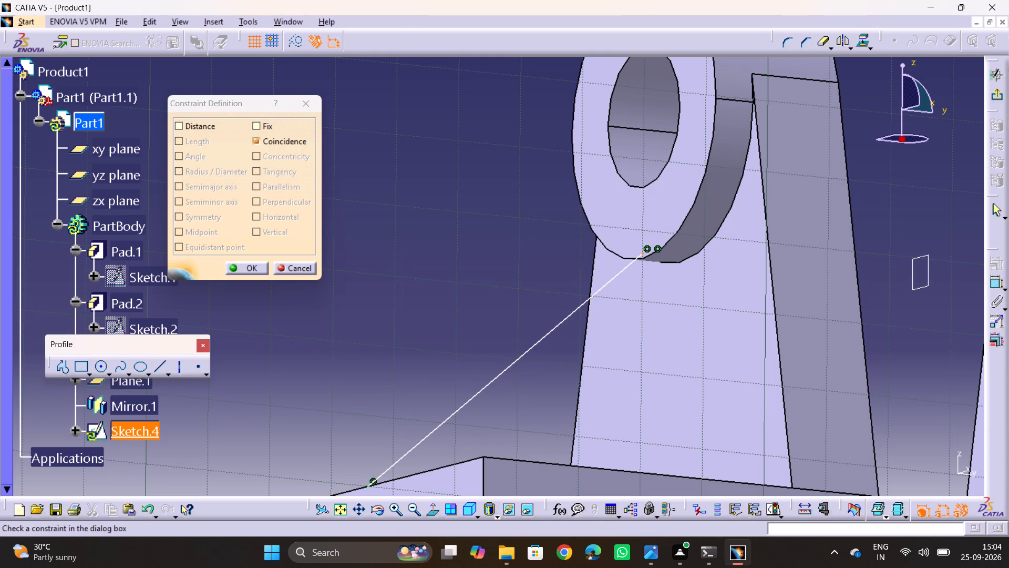
ctrl+middle_drag(703, 249, 729, 205)
middle_drag(574, 219, 520, 179)
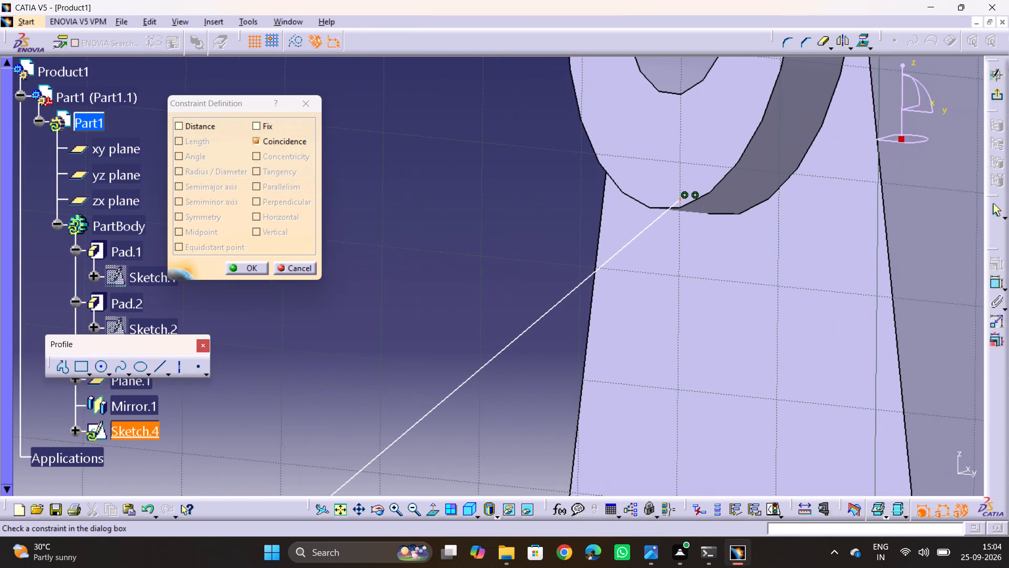
middle_drag(567, 207, 508, 278)
drag(567, 207, 507, 275)
ctrl+middle_drag(556, 207, 558, 262)
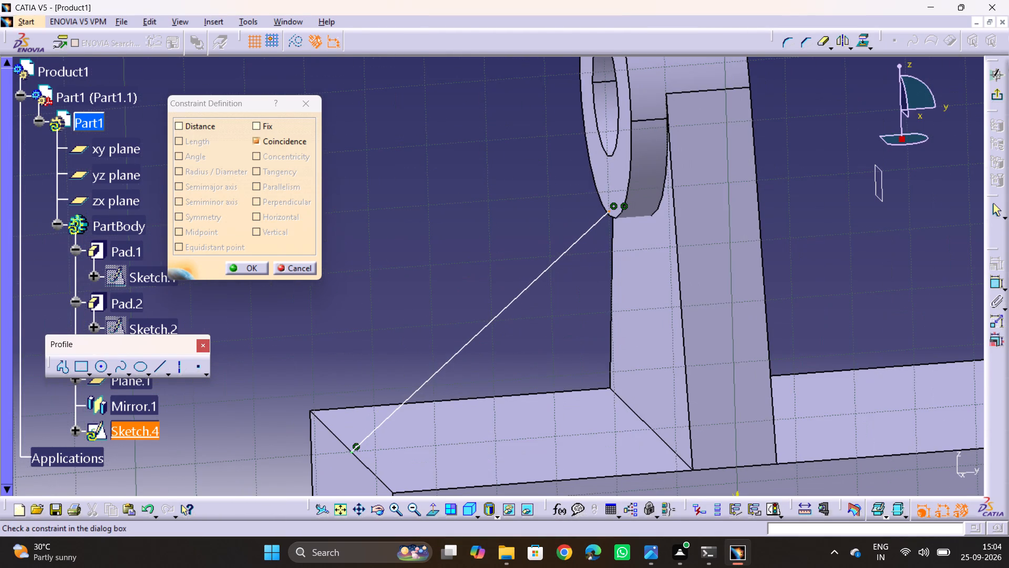
scroll(573, 289, down, 1)
middle_drag(573, 289, 531, 280)
drag(549, 285, 531, 279)
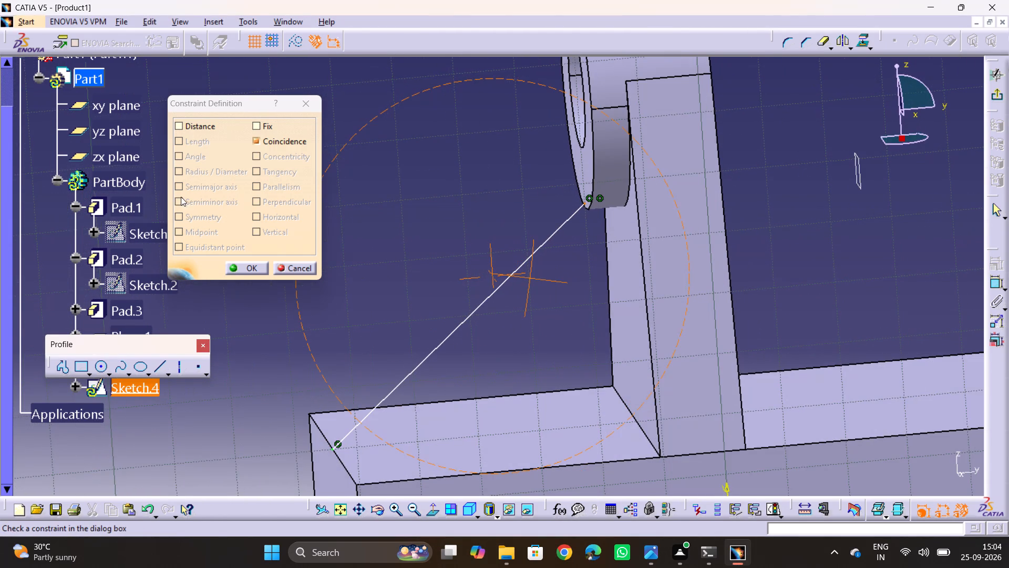
click(229, 267)
click(372, 234)
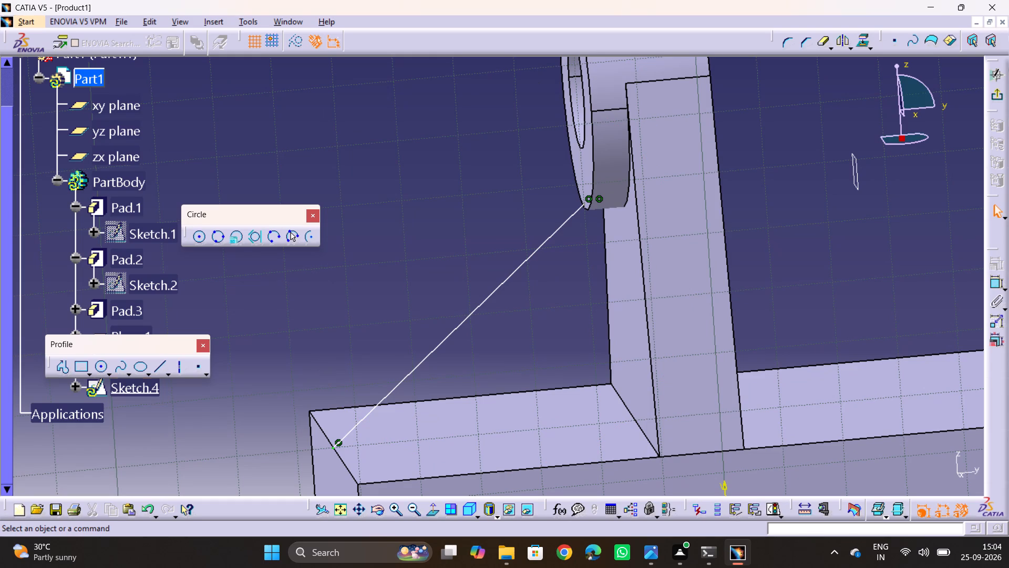
Delete the coincidence constraint between the rib line's upper endpoint and the boss's outer circular edge.
click(598, 199)
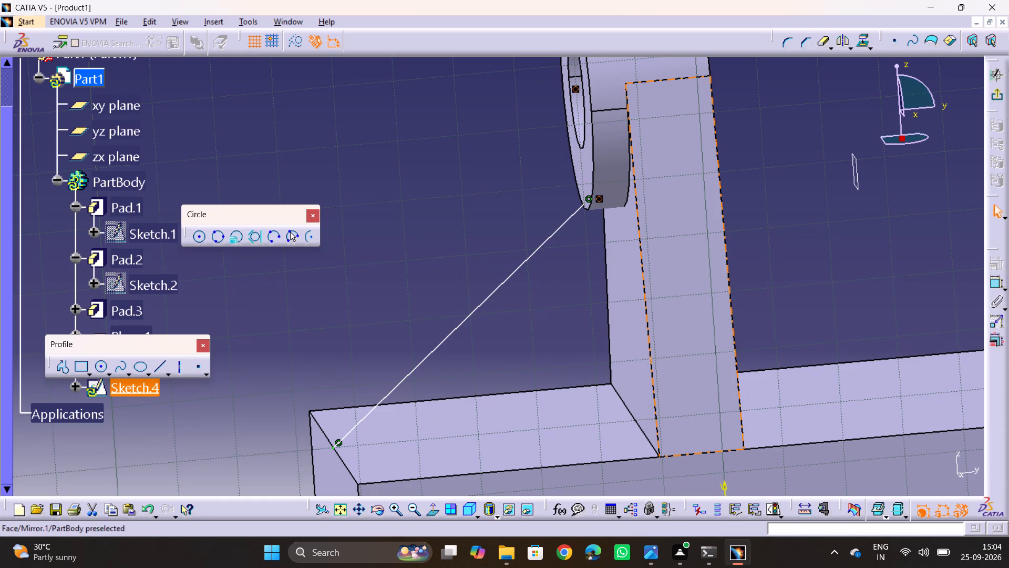
key(Delete)
Constrain the rib line's upper endpoint to lie 20 mm below the centre of the boss's hole.
click(1000, 286)
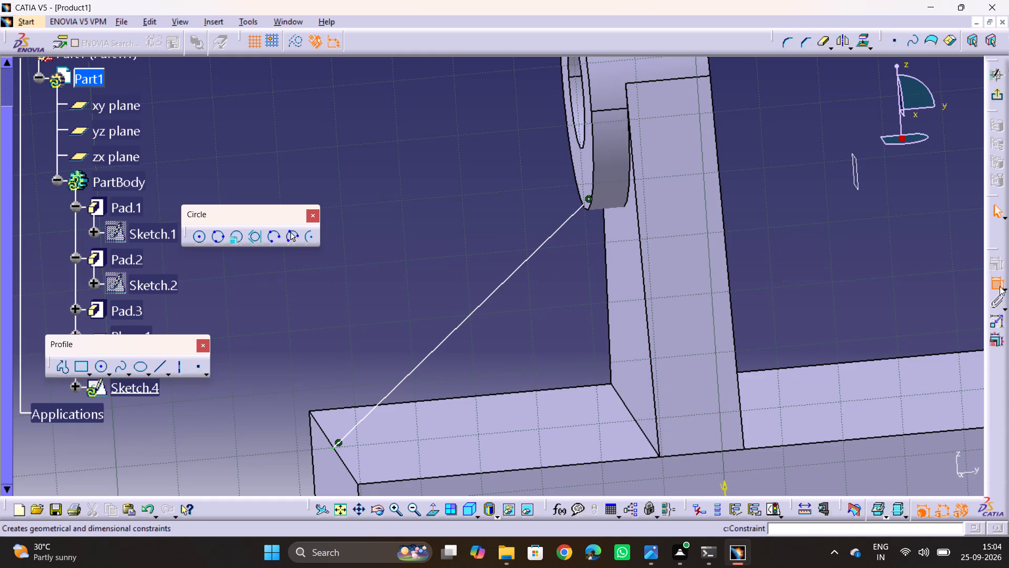
click(585, 205)
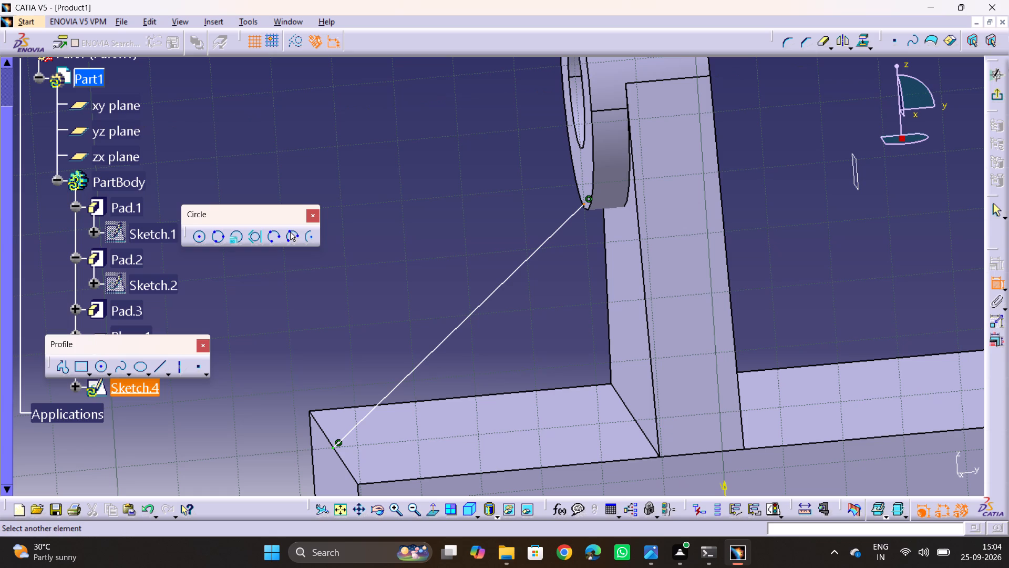
click(578, 92)
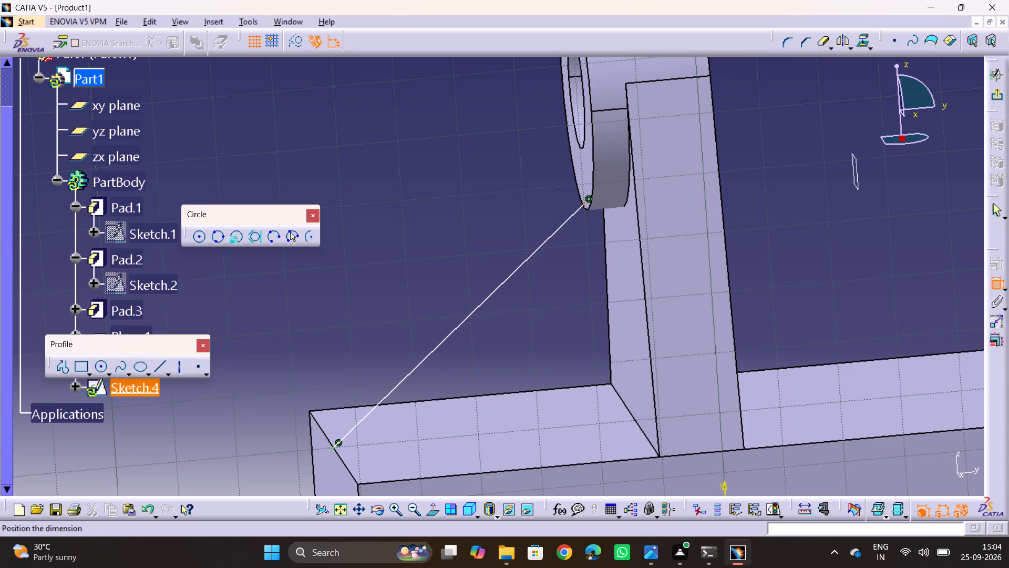
click(471, 150)
double_click(476, 145)
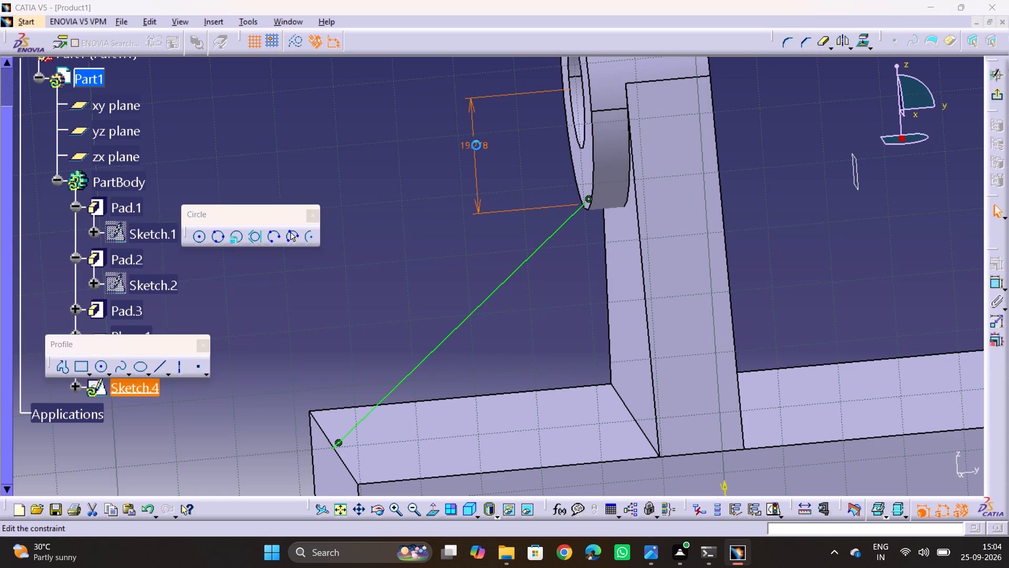
text(20)
key(Return)
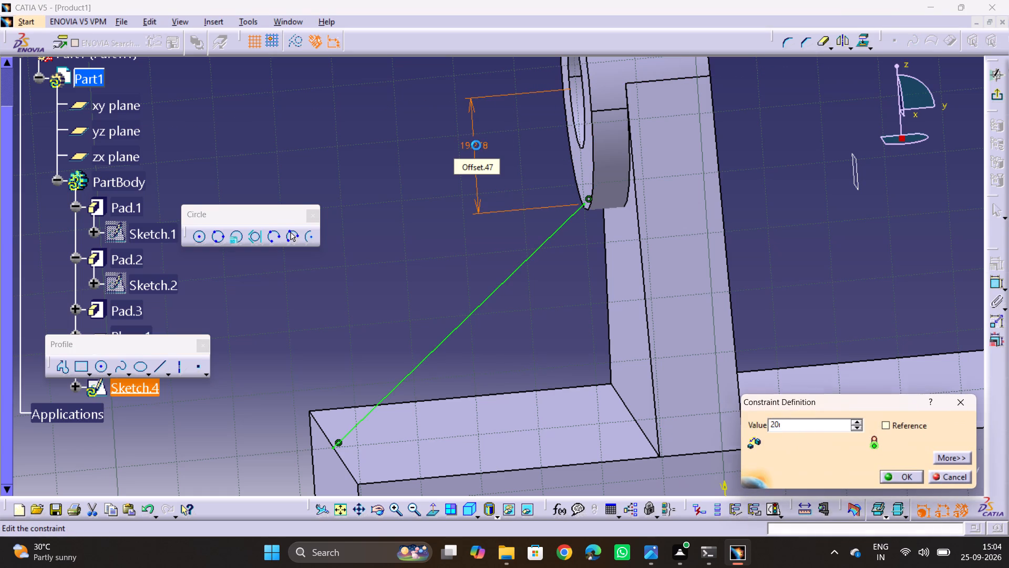
click(451, 169)
Examine the rib sketch from an angle and square-on, and study the rib between the two lugs in the 18.jpg drawing.
scroll(541, 249, down, 1)
middle_drag(528, 253, 493, 250)
drag(524, 254, 493, 250)
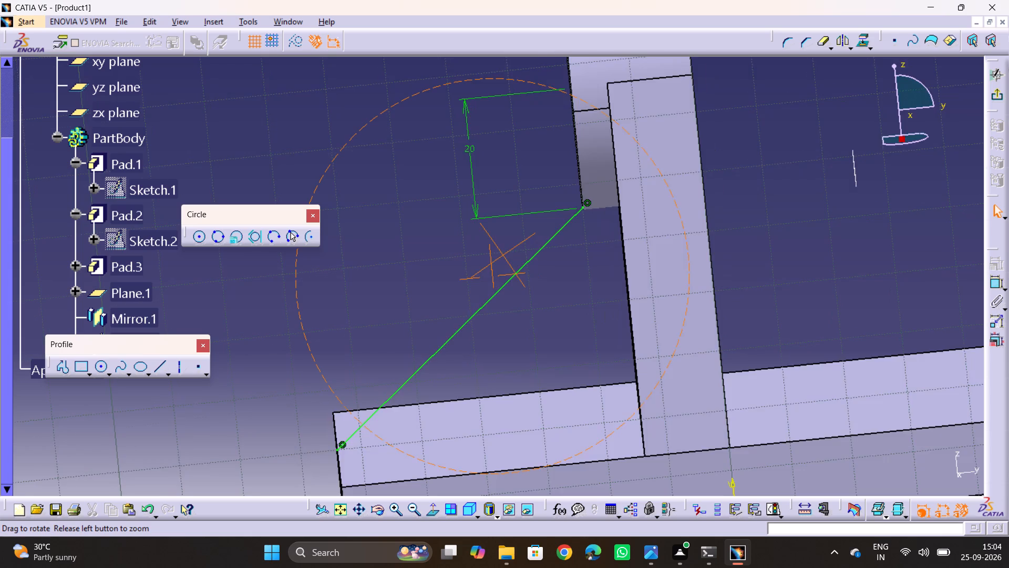
drag(493, 250, 467, 225)
middle_drag(493, 250, 479, 236)
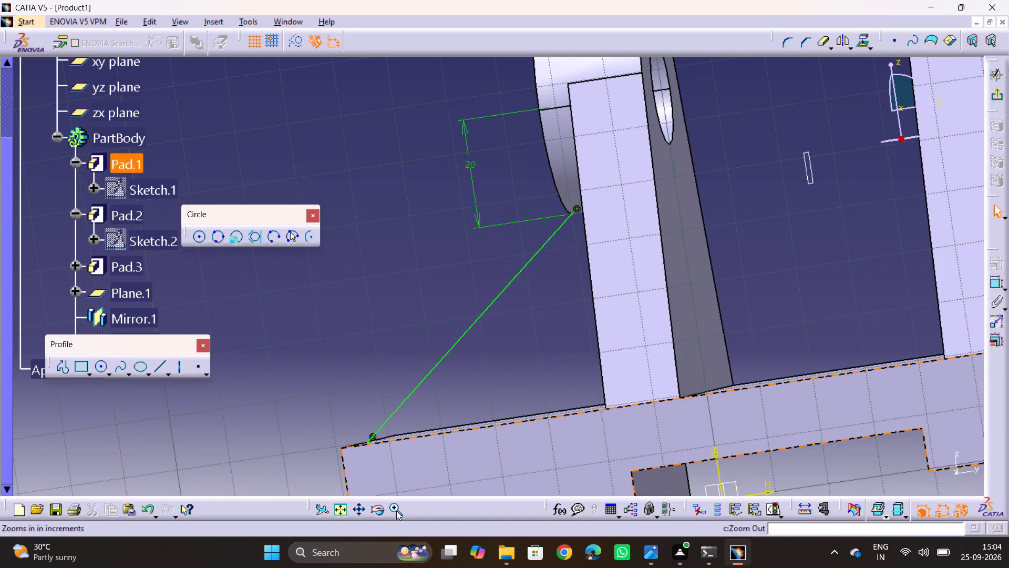
click(341, 511)
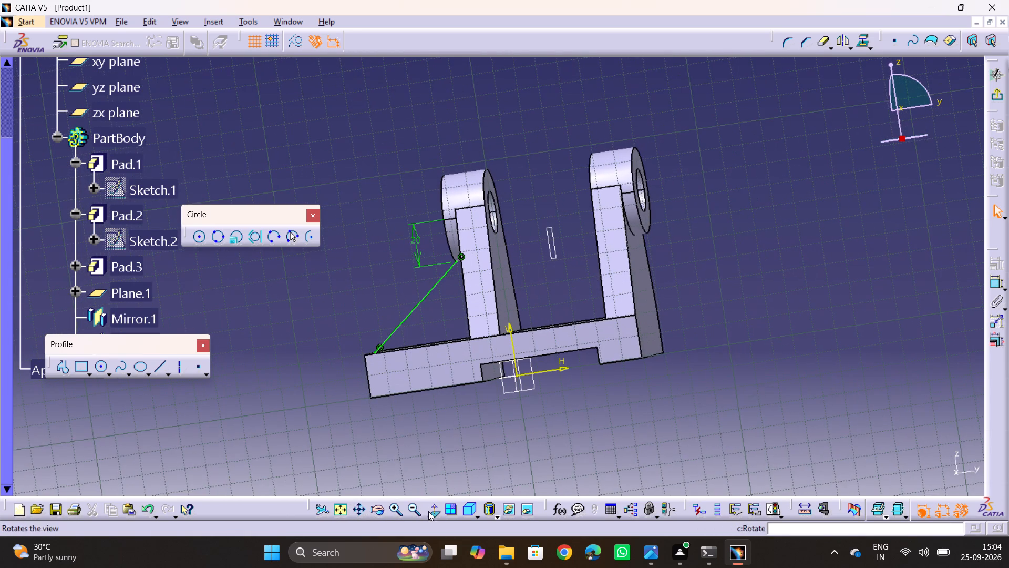
click(428, 511)
ctrl+middle_drag(559, 213, 579, 137)
drag(199, 409, 75, 389)
click(717, 350)
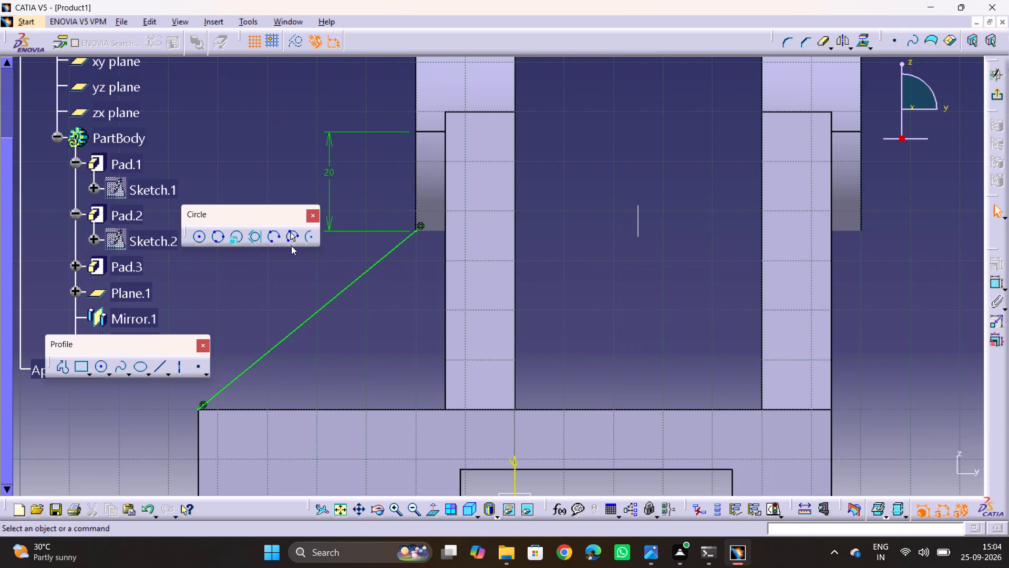
key(alt+Tab)
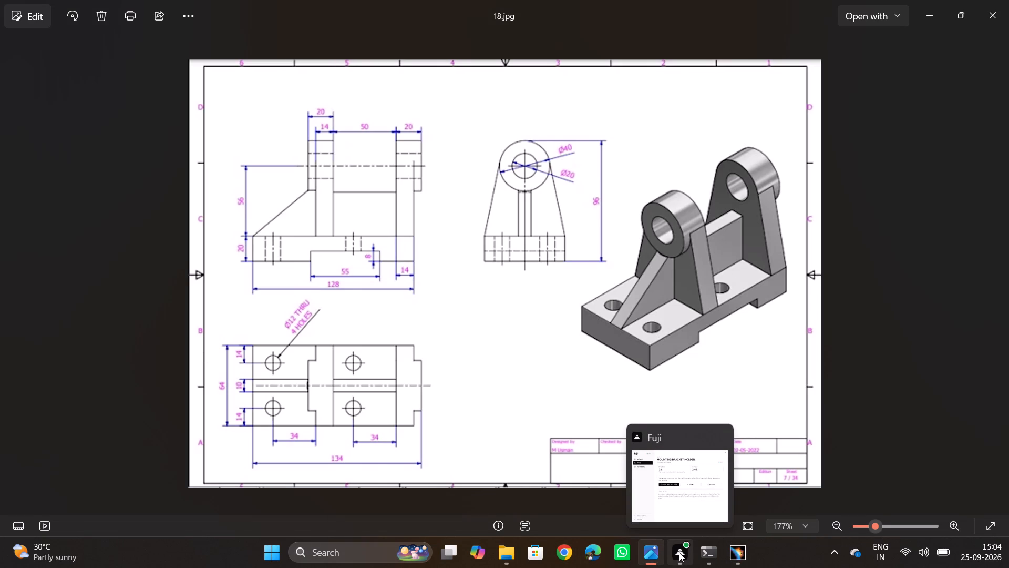
key(alt+Tab)
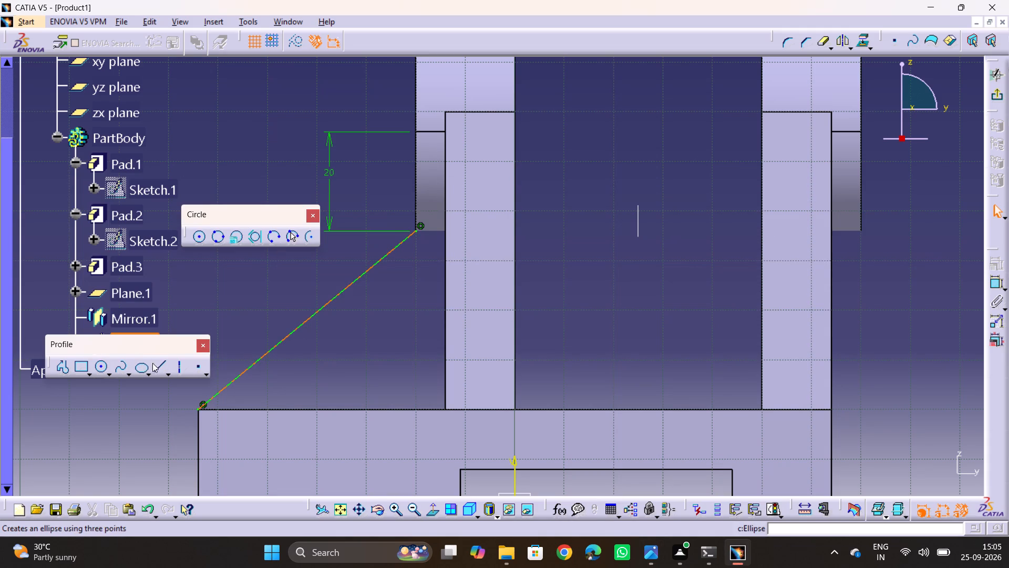
key(alt+Tab)
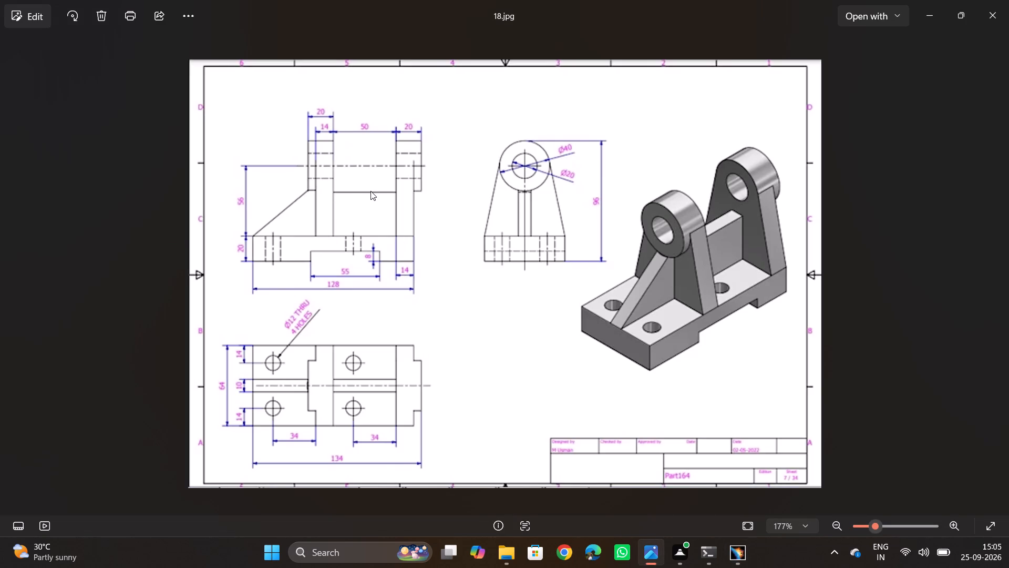
key(alt+Tab)
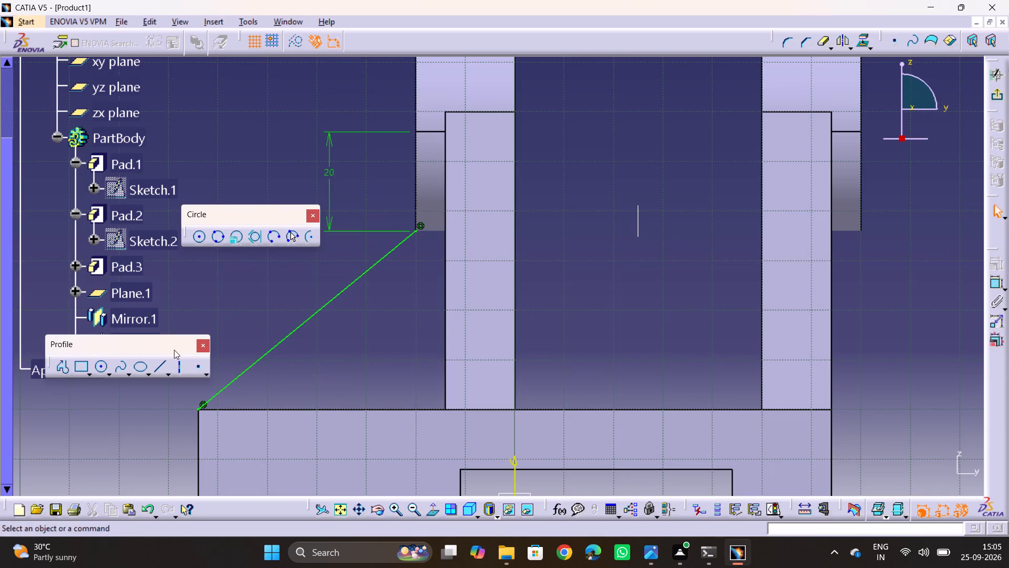
Draw a horizontal line between the two lugs at V 56 mm, level with the sloping line's upper endpoint.
click(159, 374)
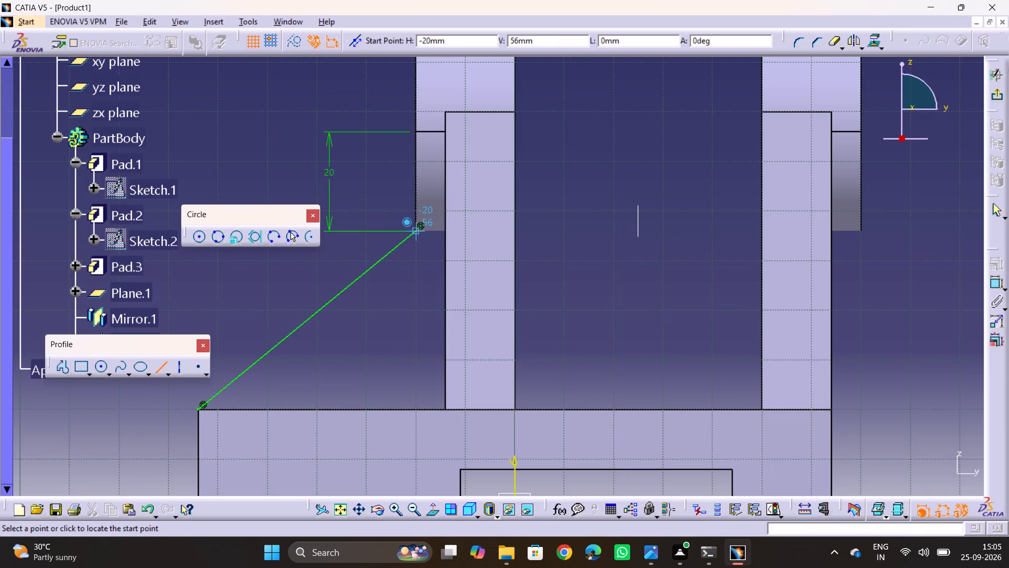
click(523, 229)
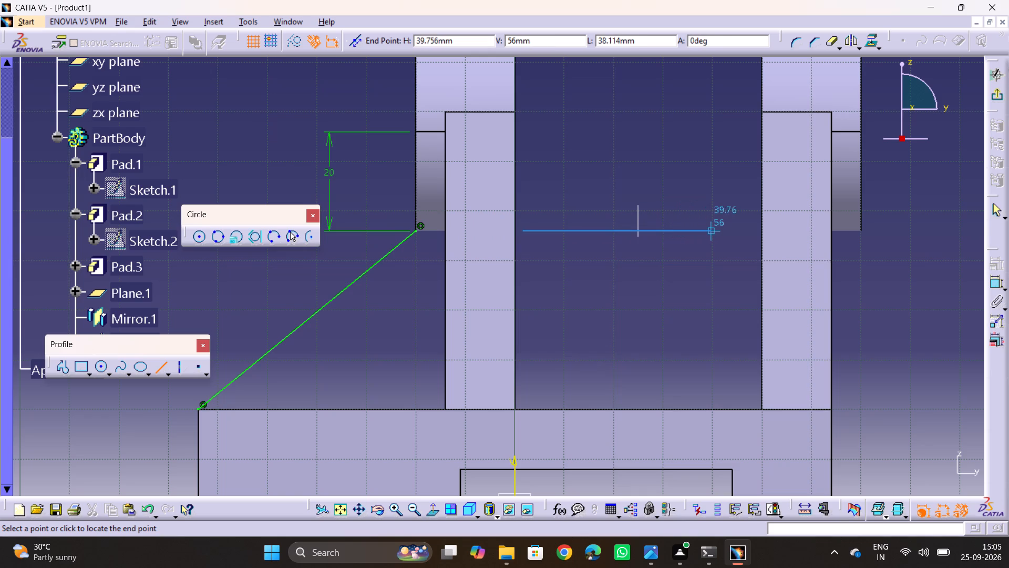
click(734, 228)
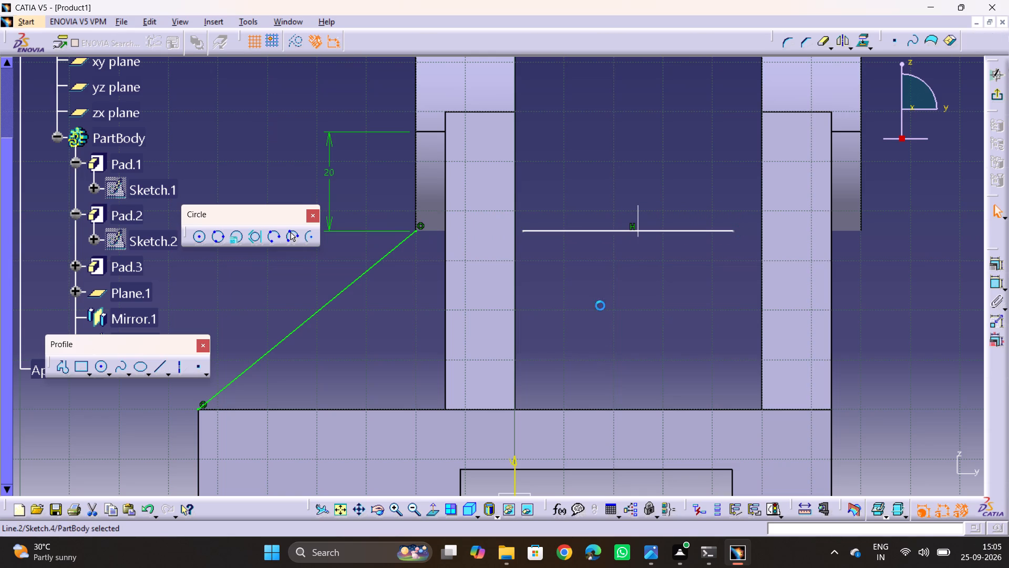
click(594, 306)
Make the horizontal line's end nearest the mirrored lug coincident with that lug's inner vertical edge.
click(514, 236)
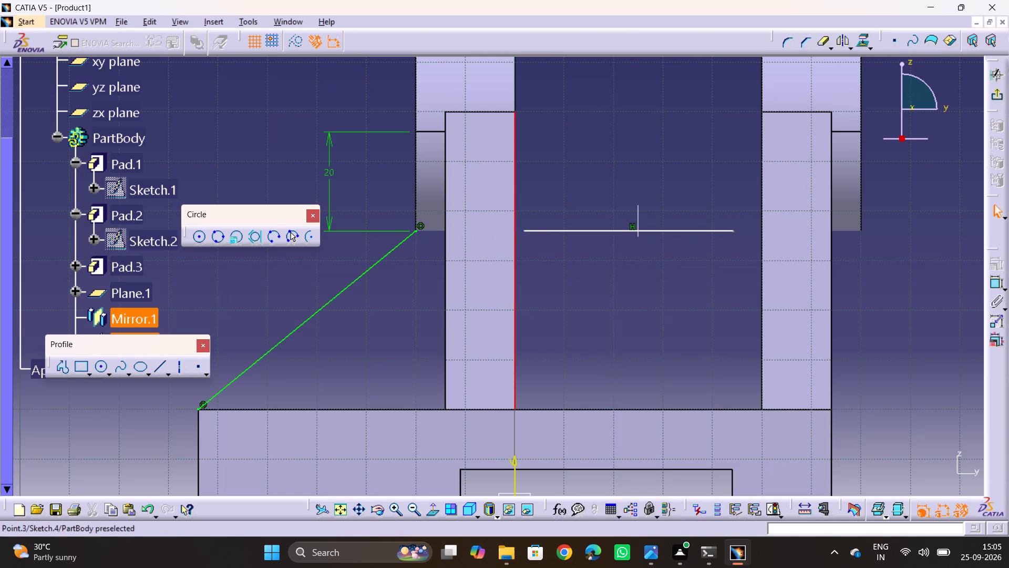
ctrl+click(521, 231)
click(997, 258)
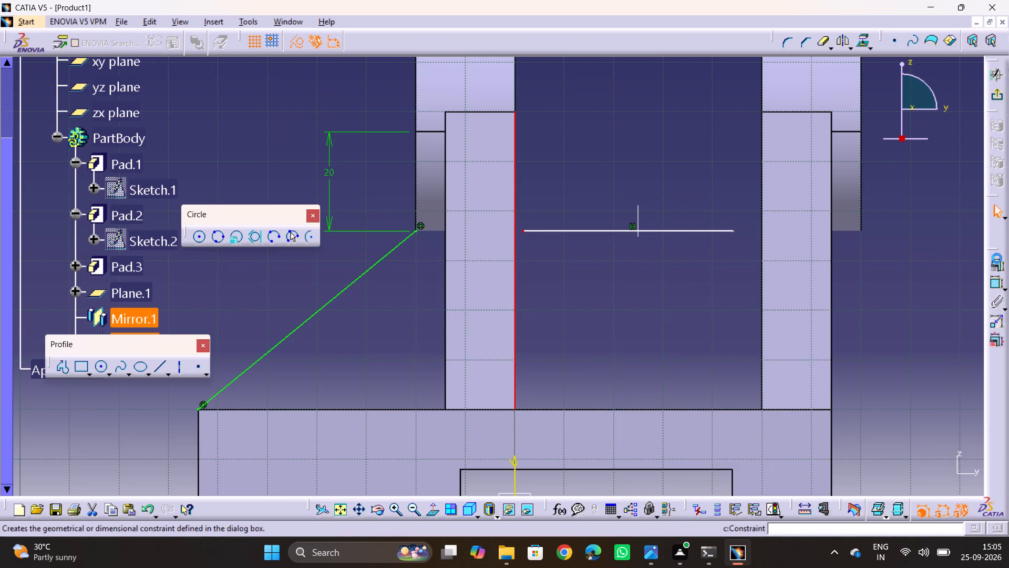
click(293, 137)
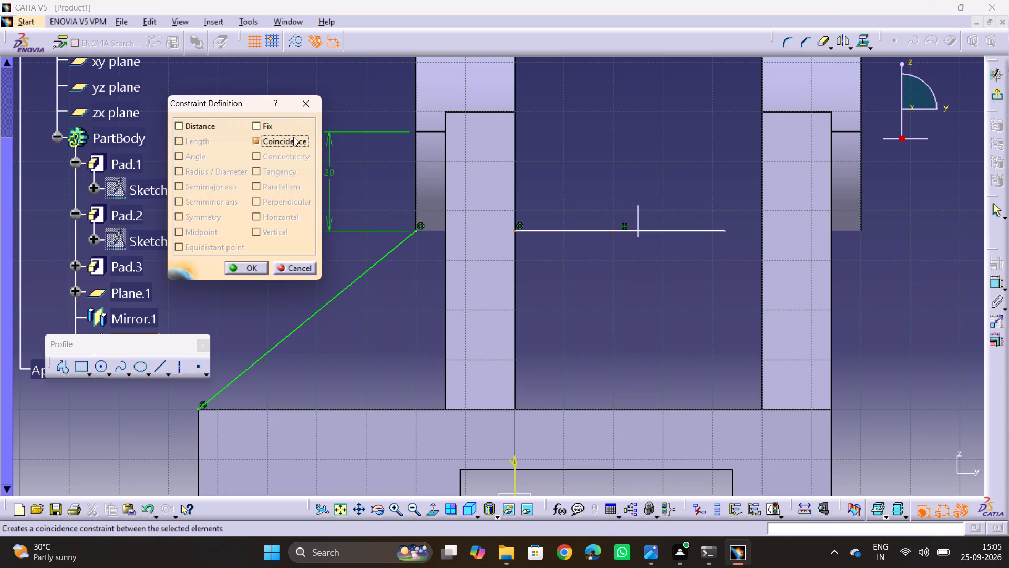
click(236, 265)
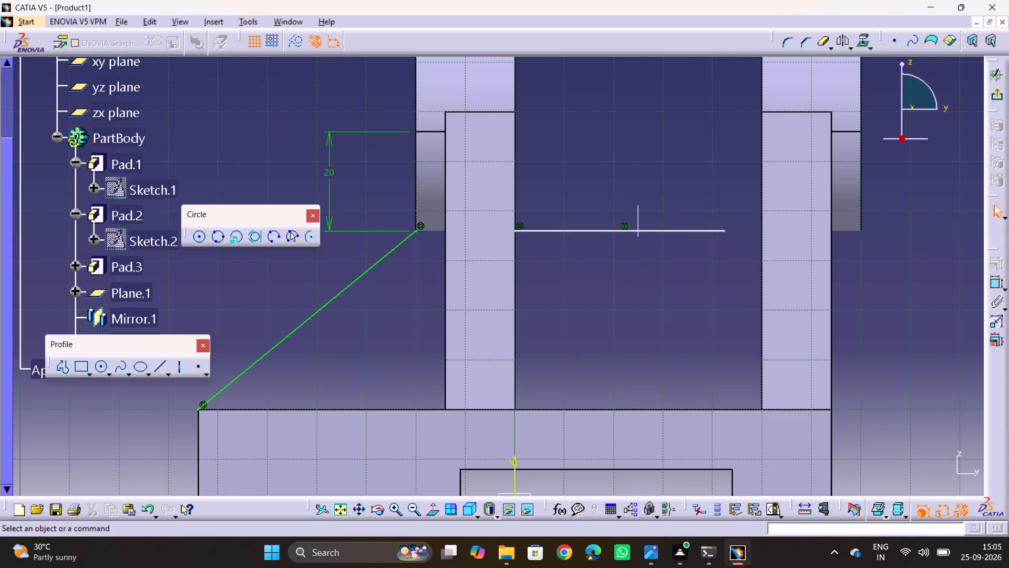
Make the horizontal line's other end coincident with the inner vertical edge of the original lug.
click(725, 229)
ctrl+click(761, 226)
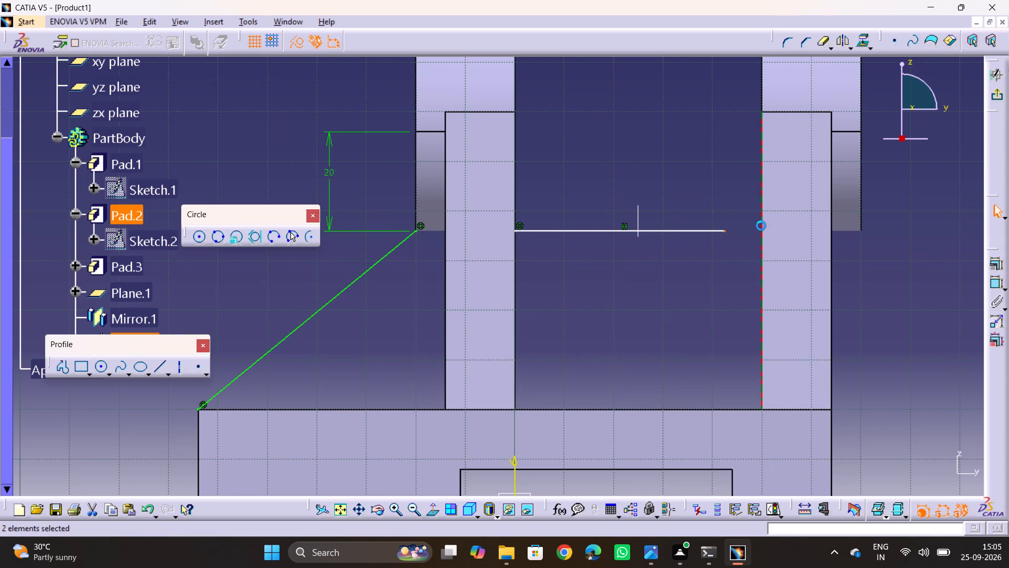
click(998, 263)
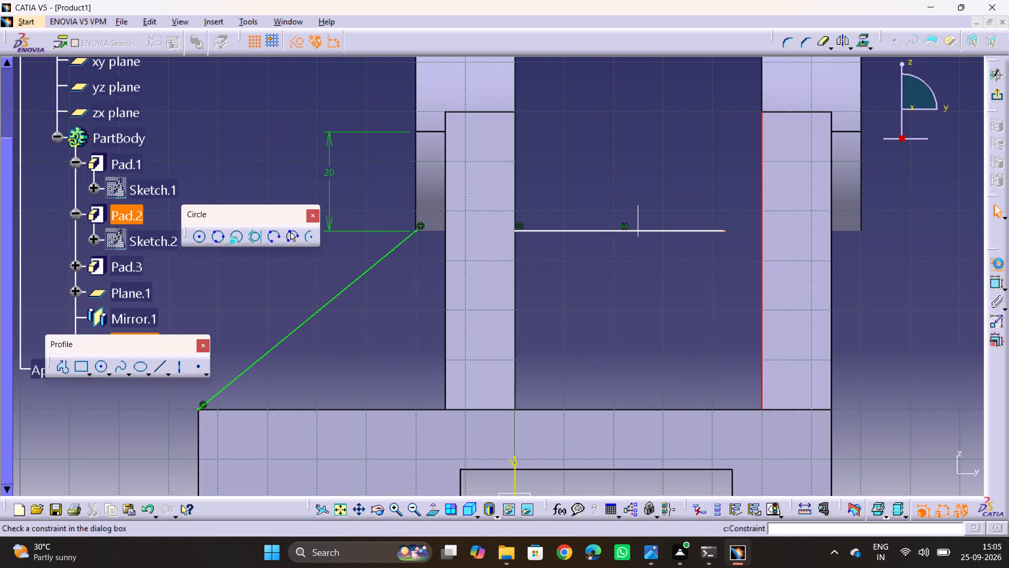
click(261, 140)
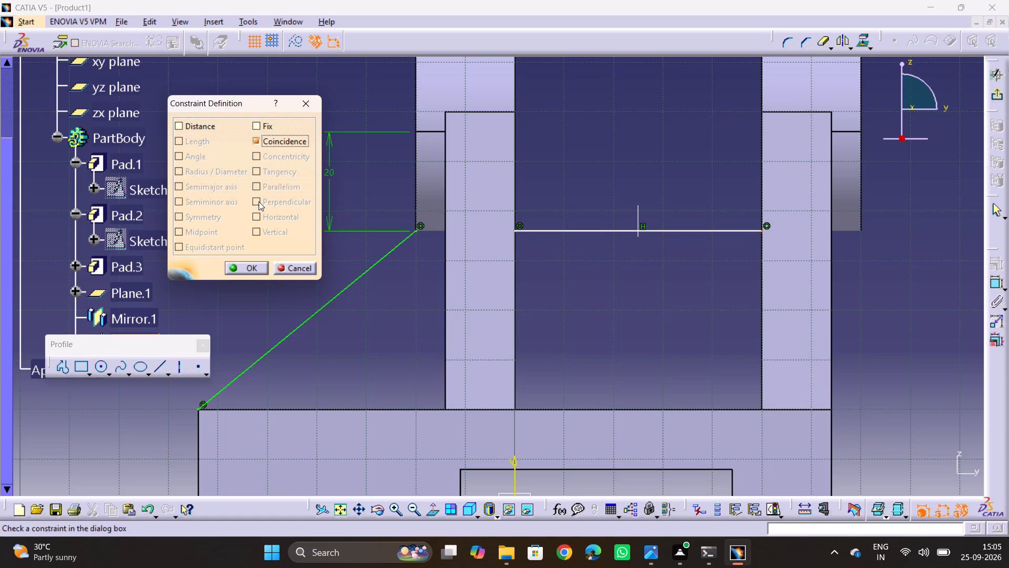
click(238, 266)
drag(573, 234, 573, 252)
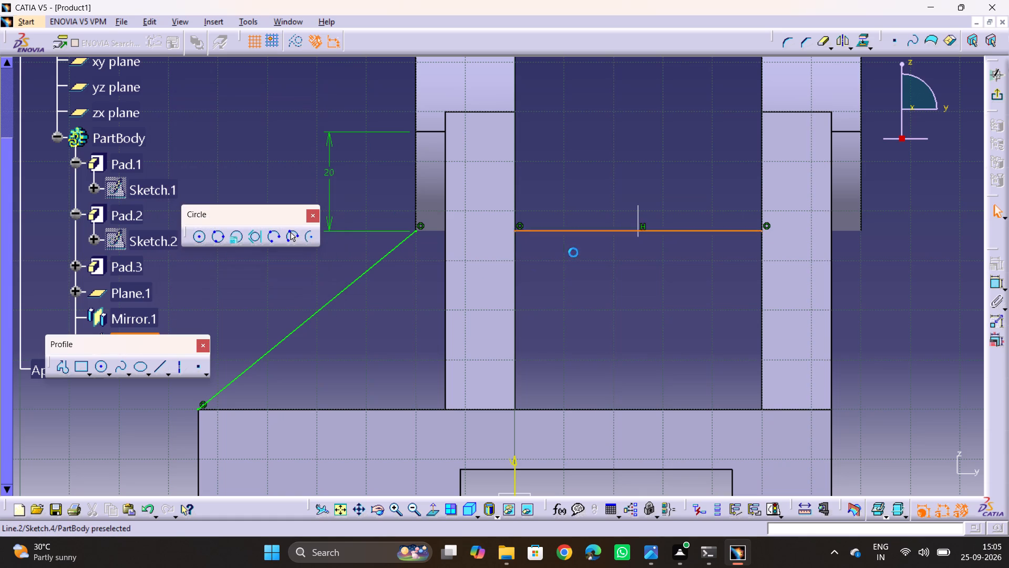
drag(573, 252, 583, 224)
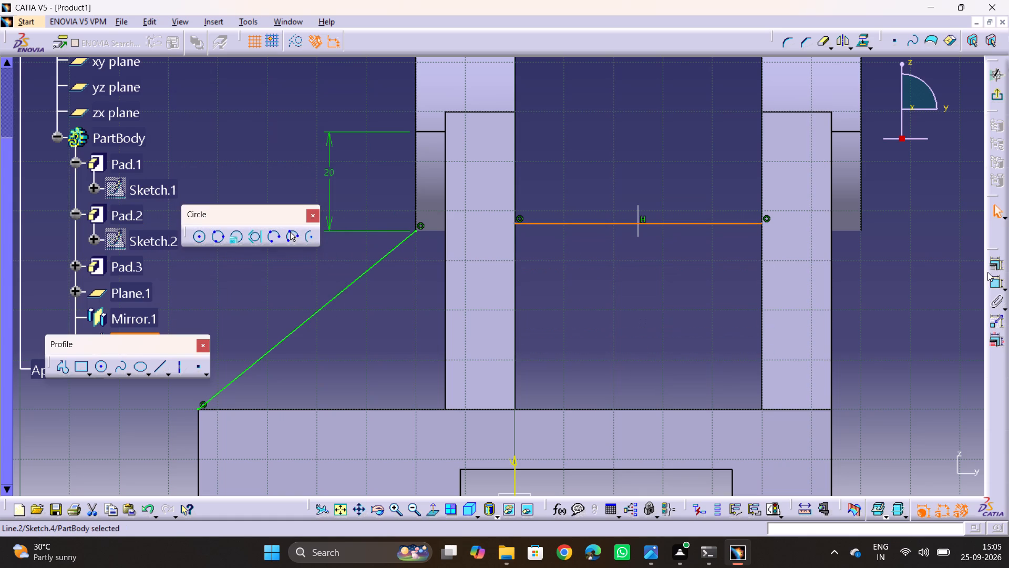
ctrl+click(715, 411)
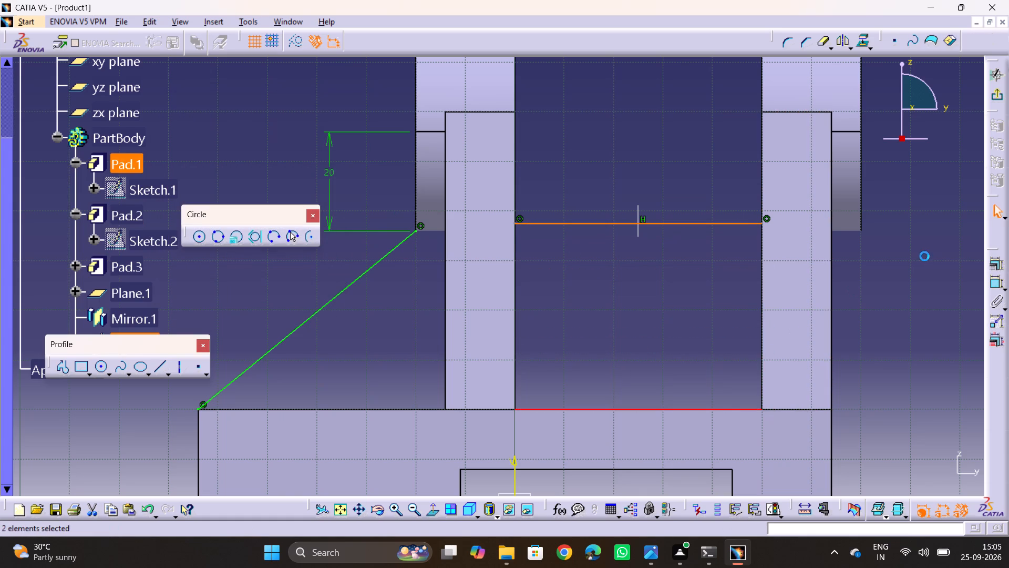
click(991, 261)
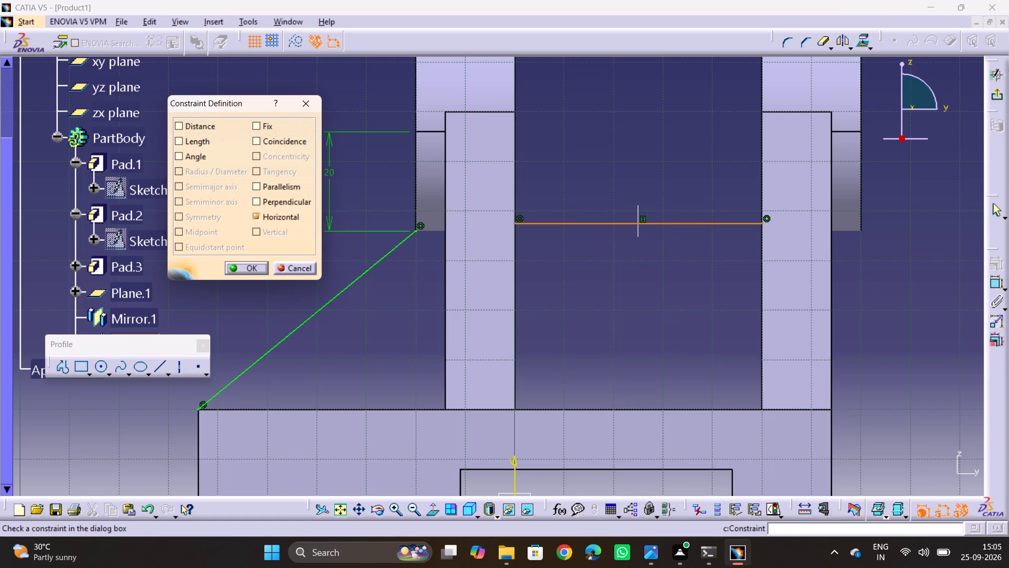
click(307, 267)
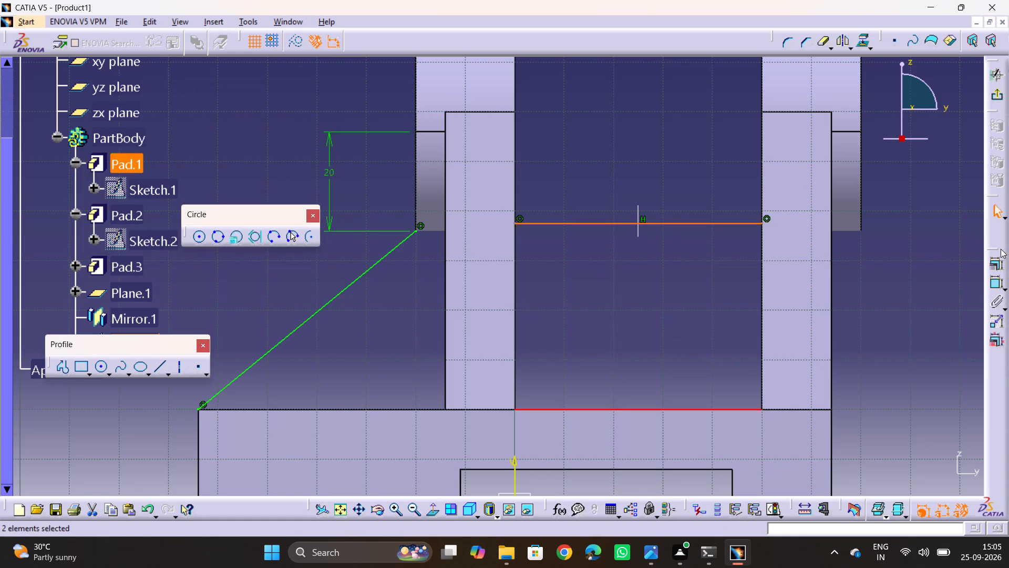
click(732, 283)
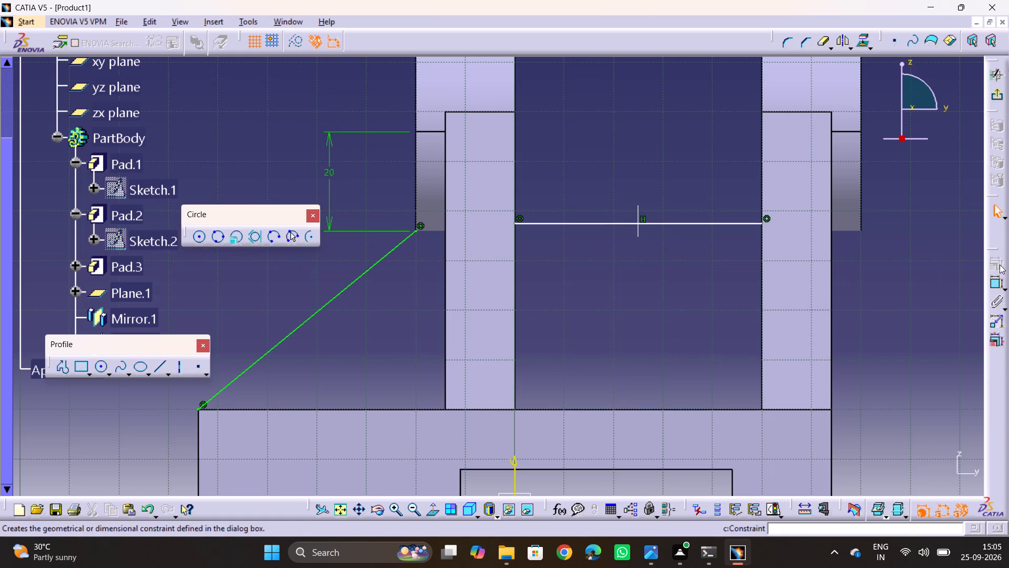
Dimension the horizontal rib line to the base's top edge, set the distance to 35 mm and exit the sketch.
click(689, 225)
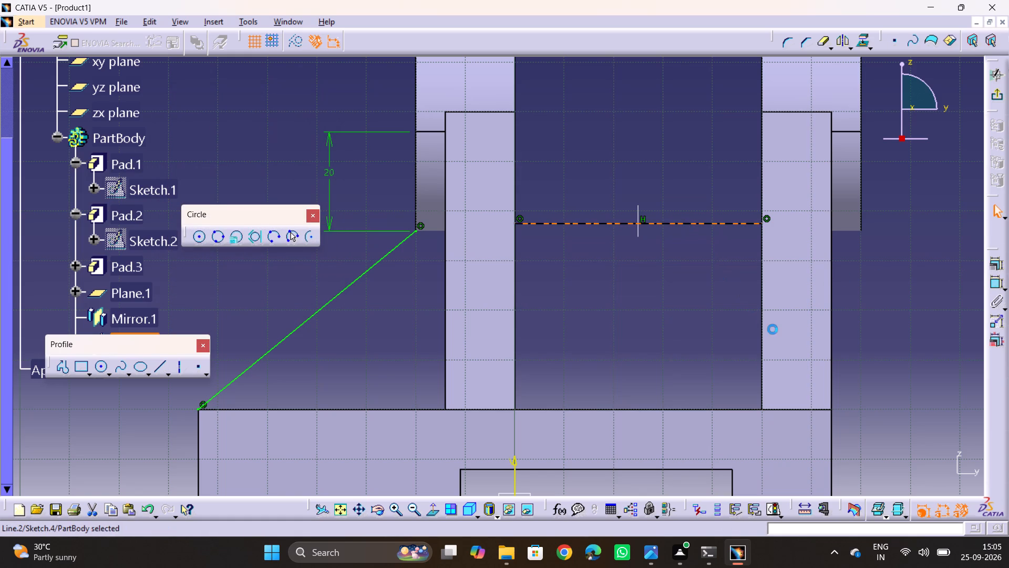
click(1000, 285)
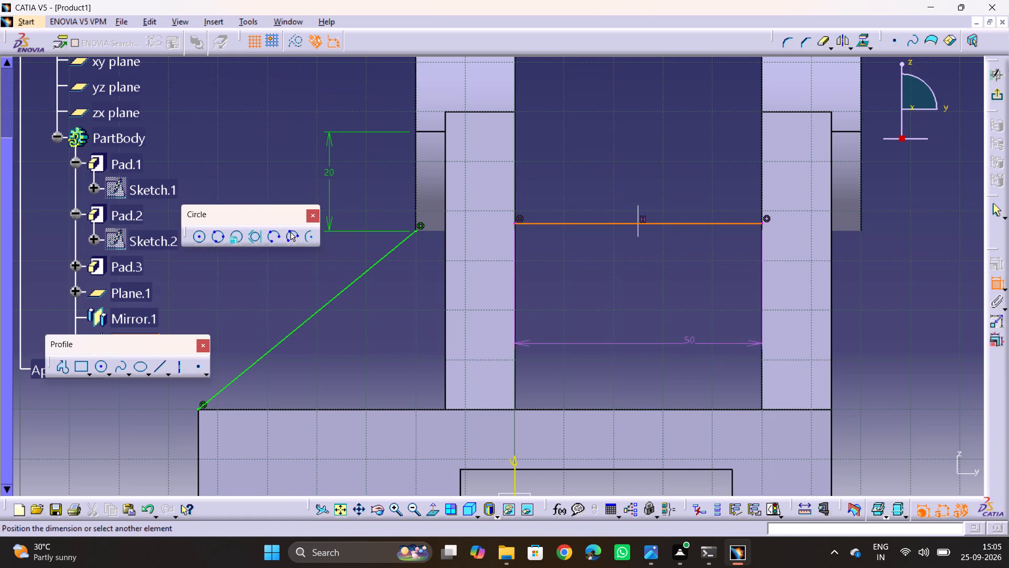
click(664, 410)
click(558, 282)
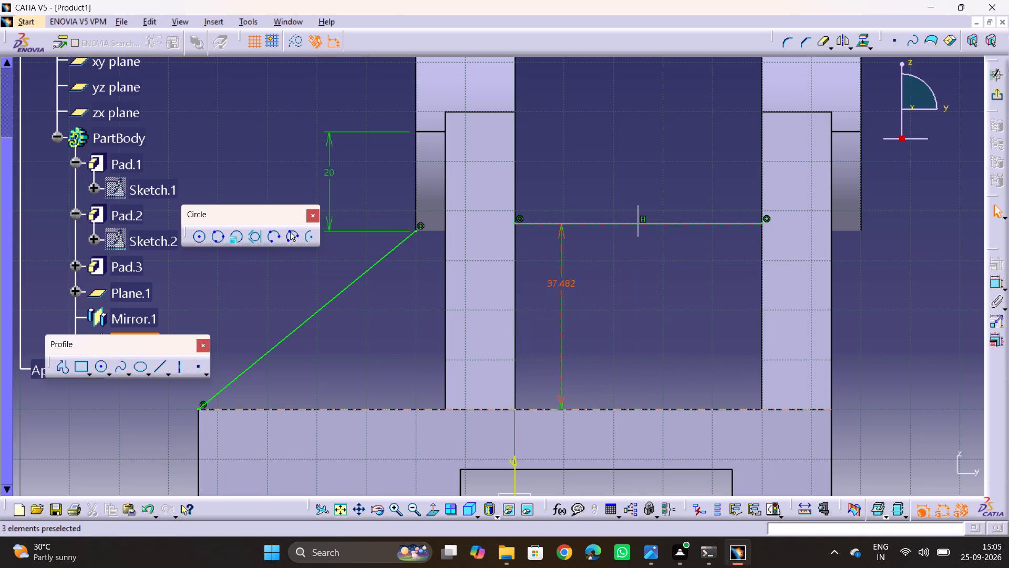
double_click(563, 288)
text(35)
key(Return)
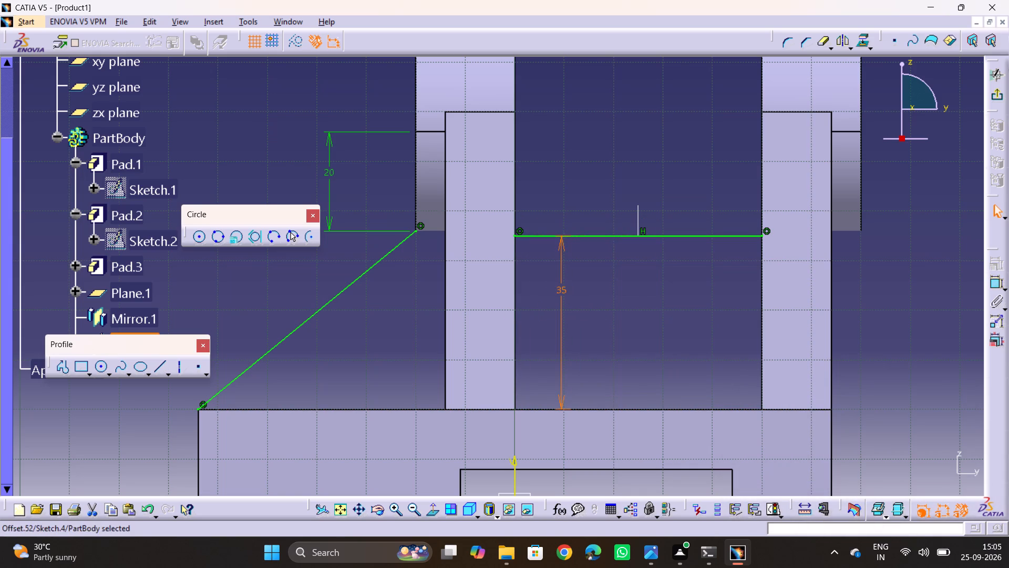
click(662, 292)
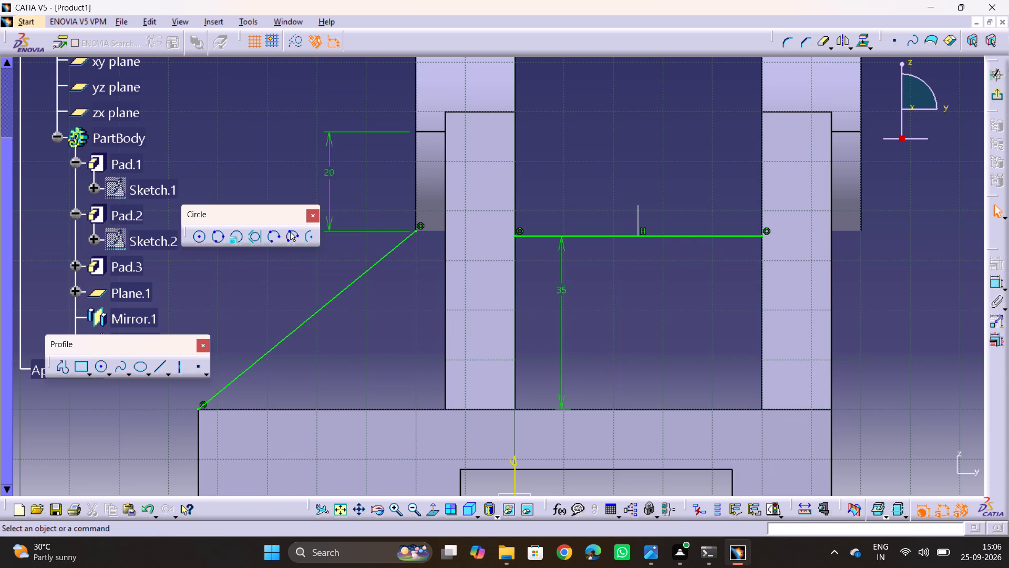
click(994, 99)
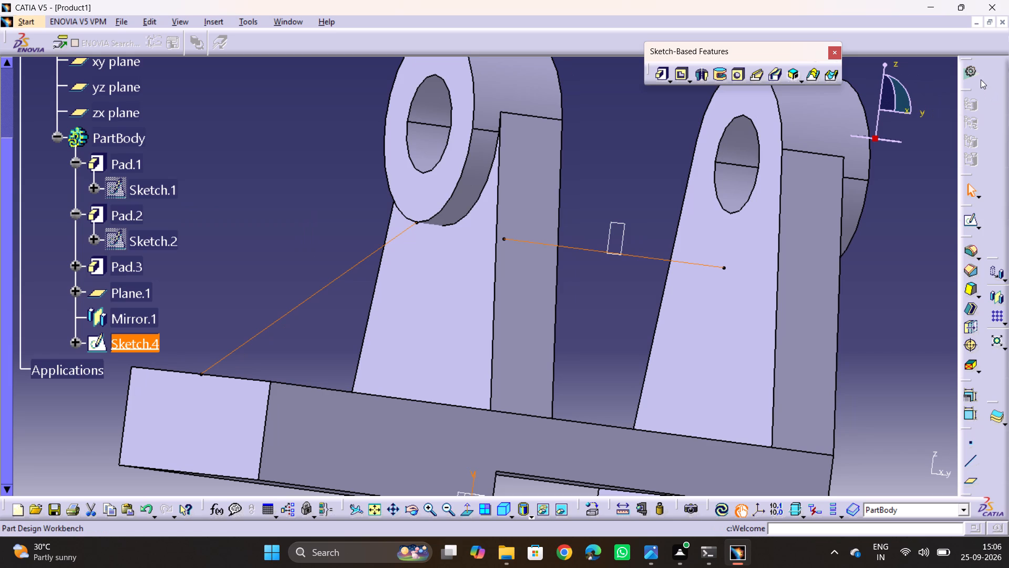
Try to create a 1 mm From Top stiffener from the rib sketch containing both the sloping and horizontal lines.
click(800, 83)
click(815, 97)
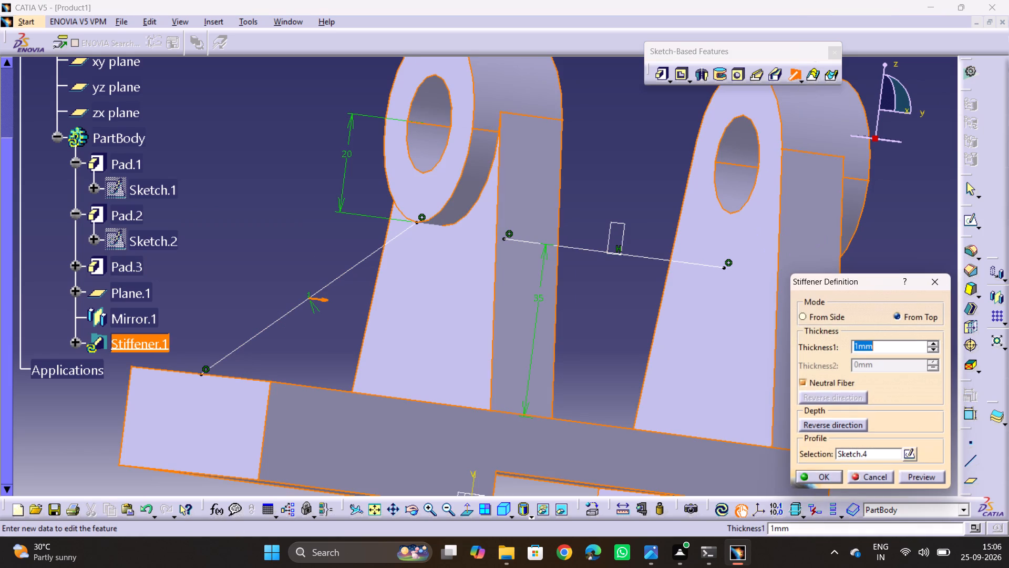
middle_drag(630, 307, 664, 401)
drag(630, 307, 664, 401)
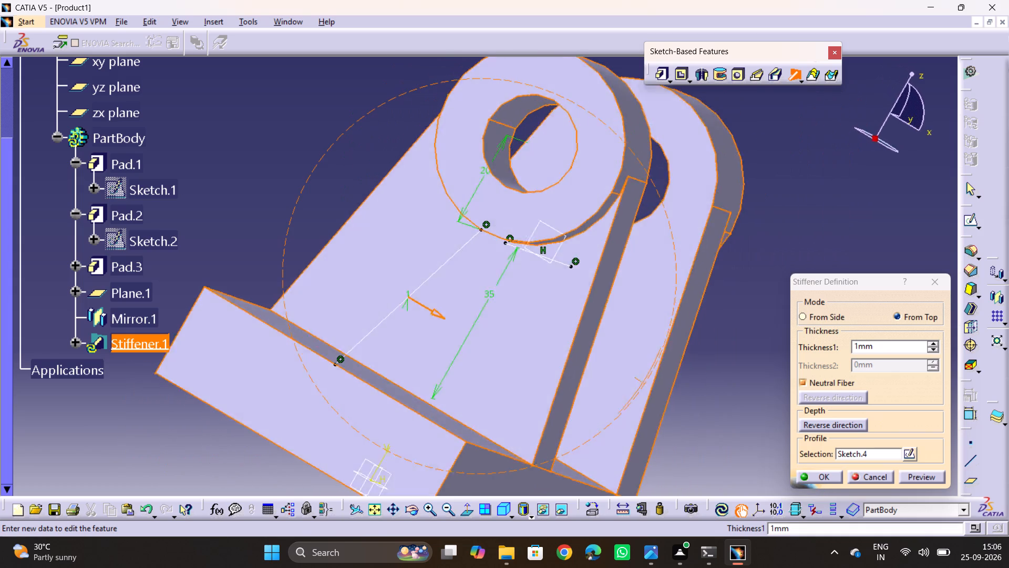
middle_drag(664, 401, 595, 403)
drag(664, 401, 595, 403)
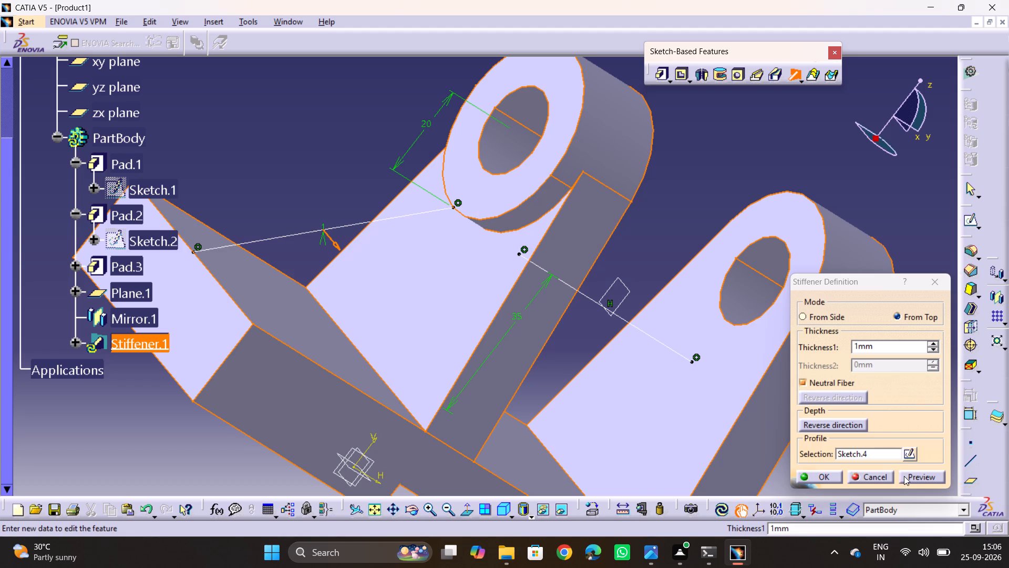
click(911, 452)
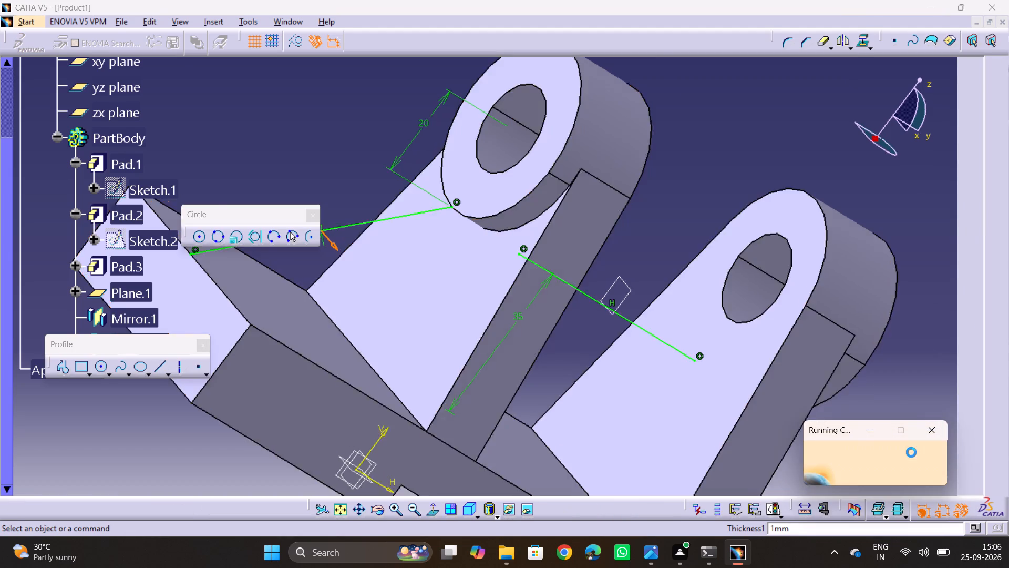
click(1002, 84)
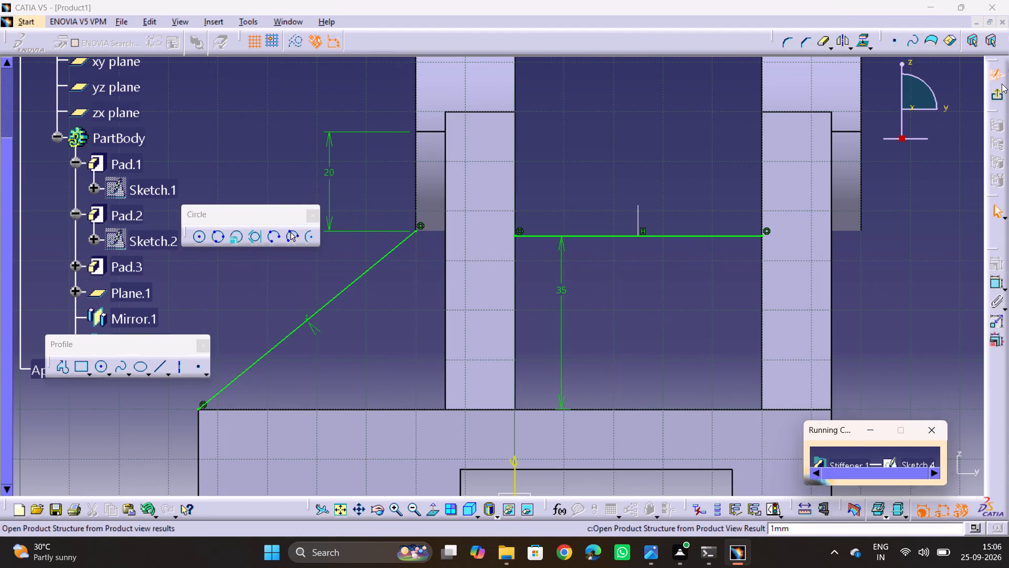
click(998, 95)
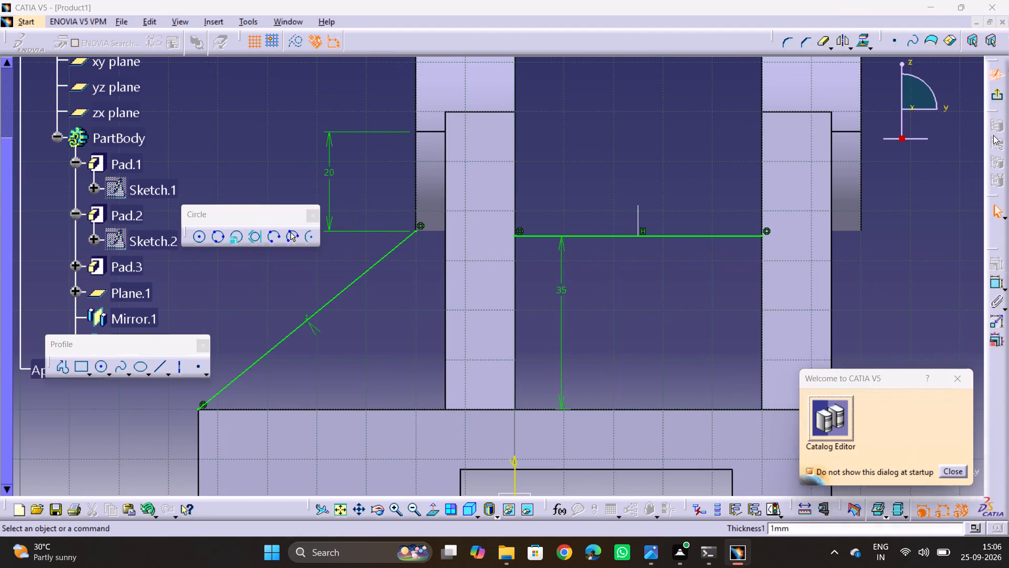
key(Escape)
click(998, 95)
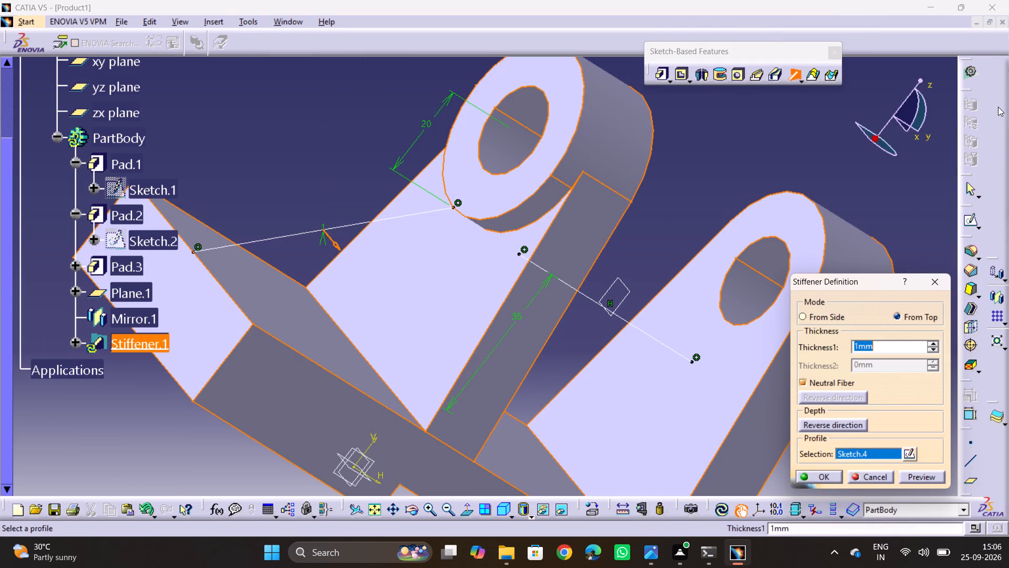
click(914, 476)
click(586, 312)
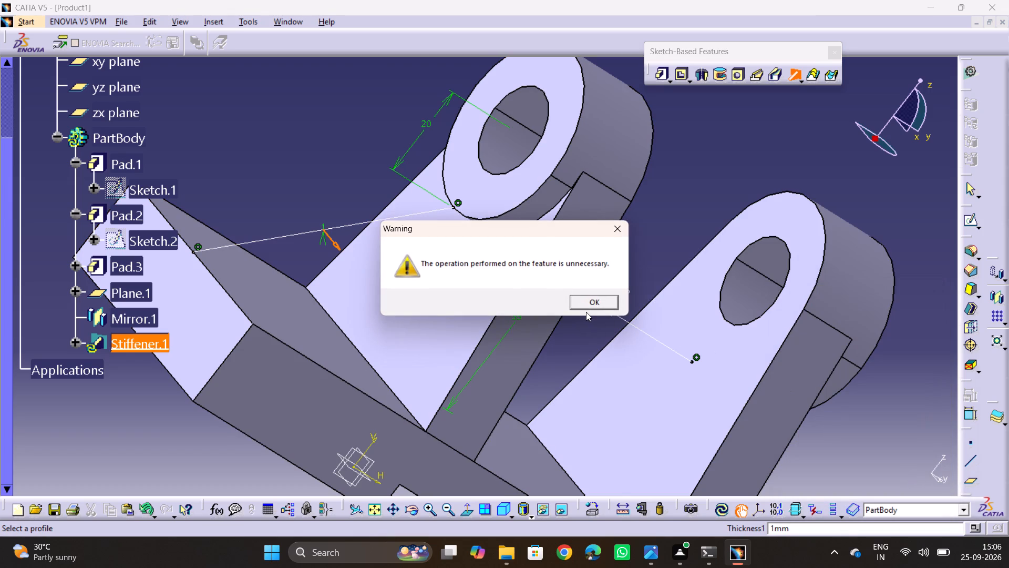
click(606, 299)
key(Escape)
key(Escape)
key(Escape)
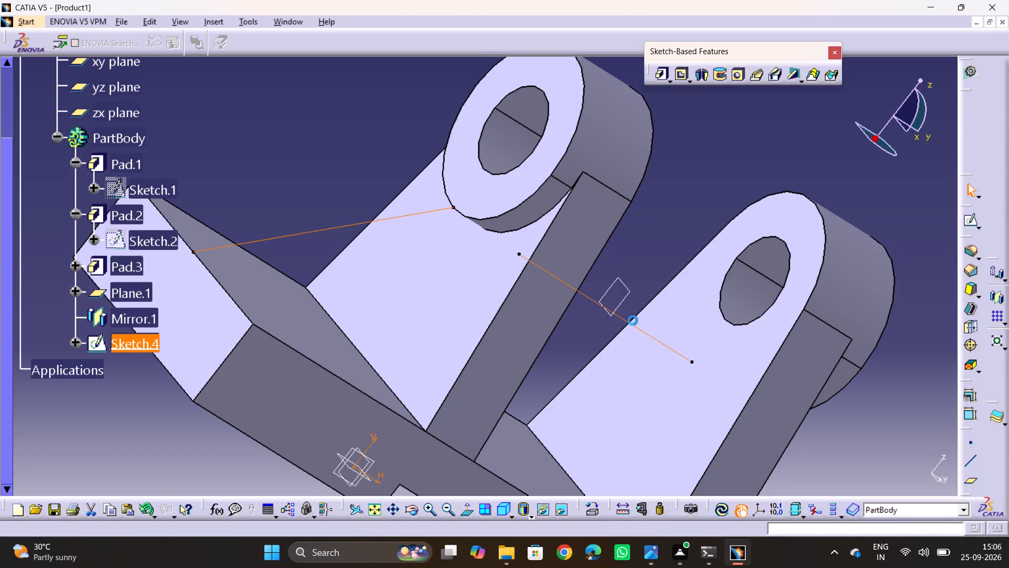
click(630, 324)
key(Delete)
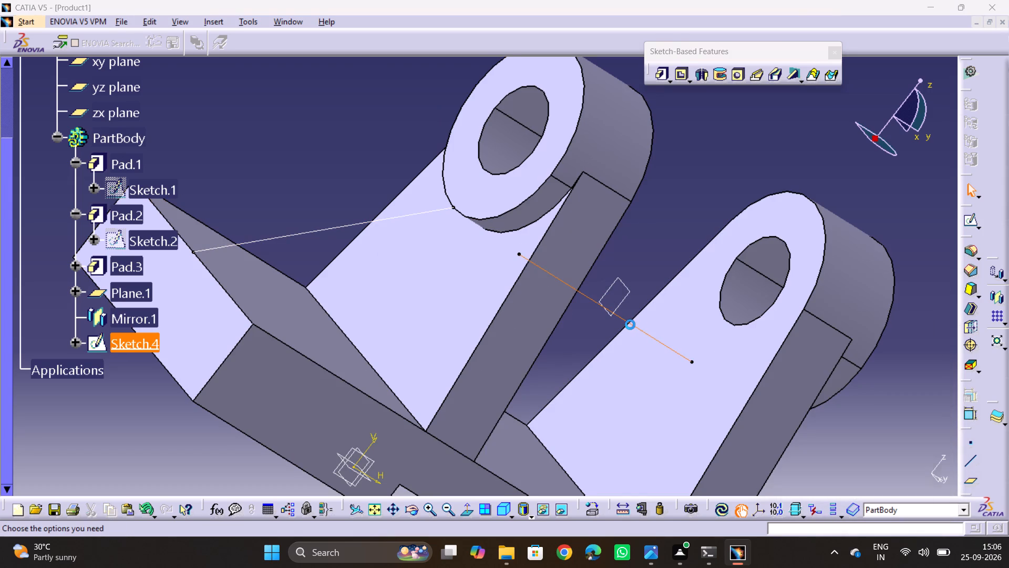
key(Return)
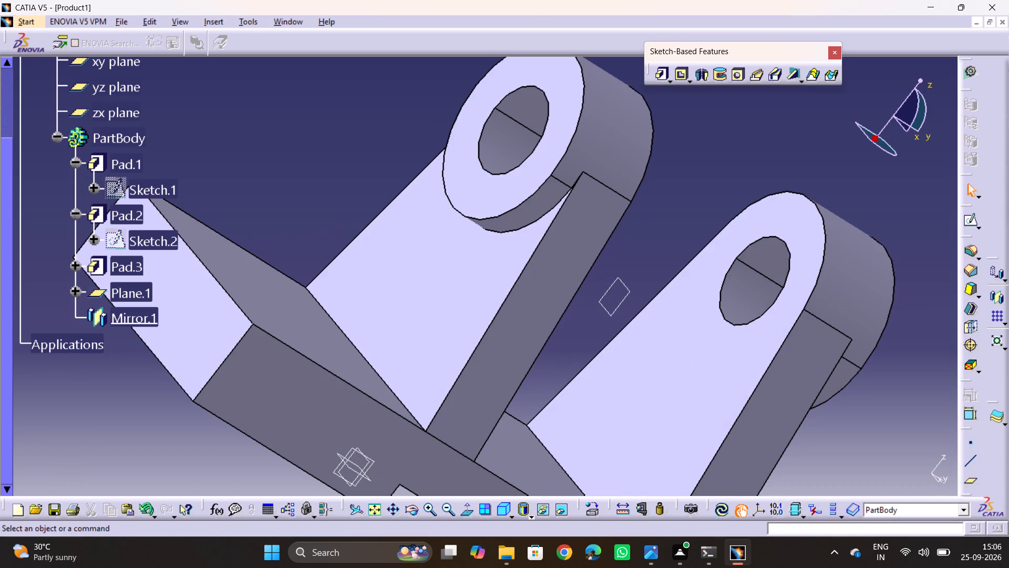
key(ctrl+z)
Reopen the rib sketch, delete the horizontal line between the lugs and exit, keeping only the sloping line.
double_click(632, 323)
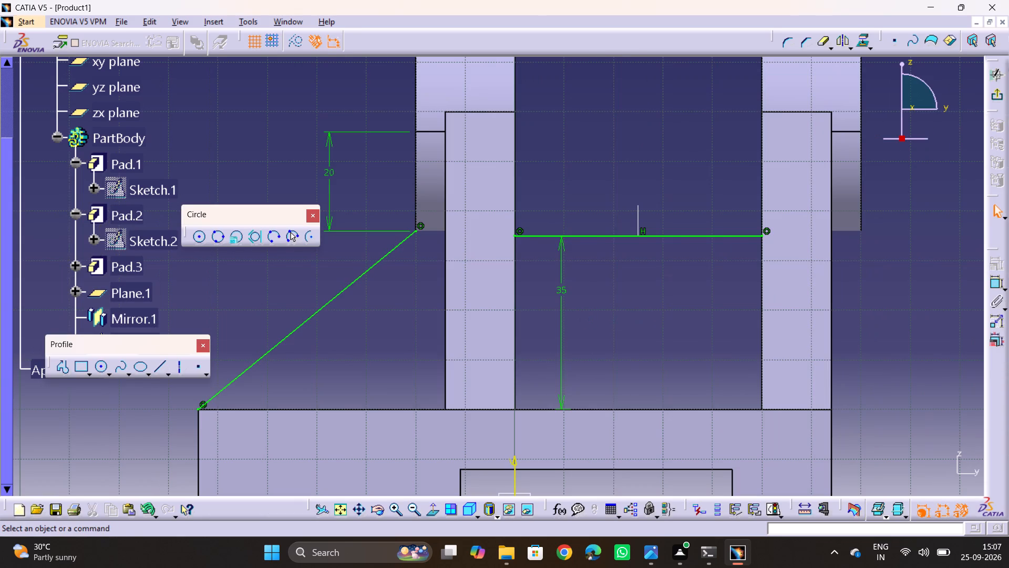
click(648, 237)
key(Delete)
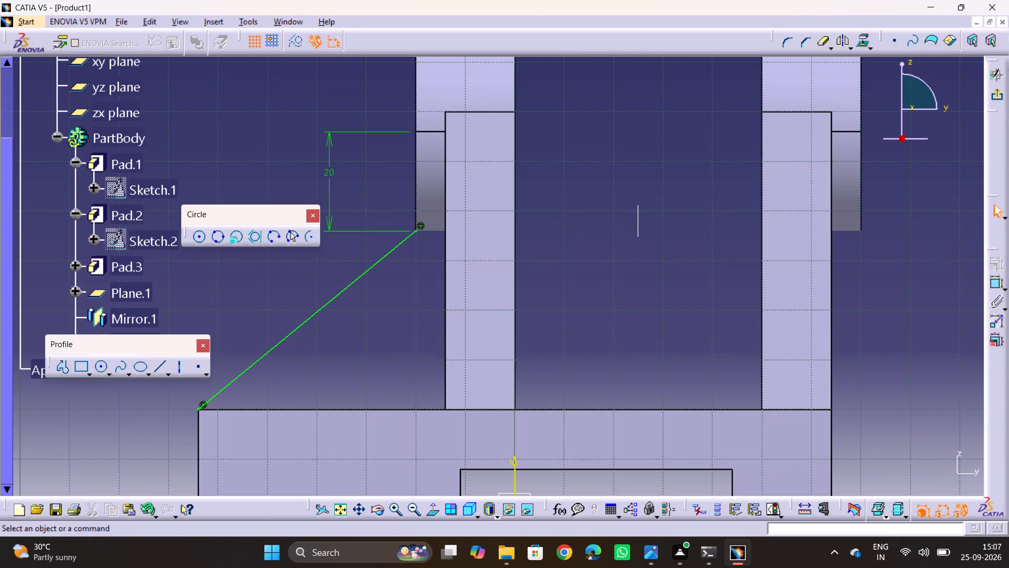
click(997, 102)
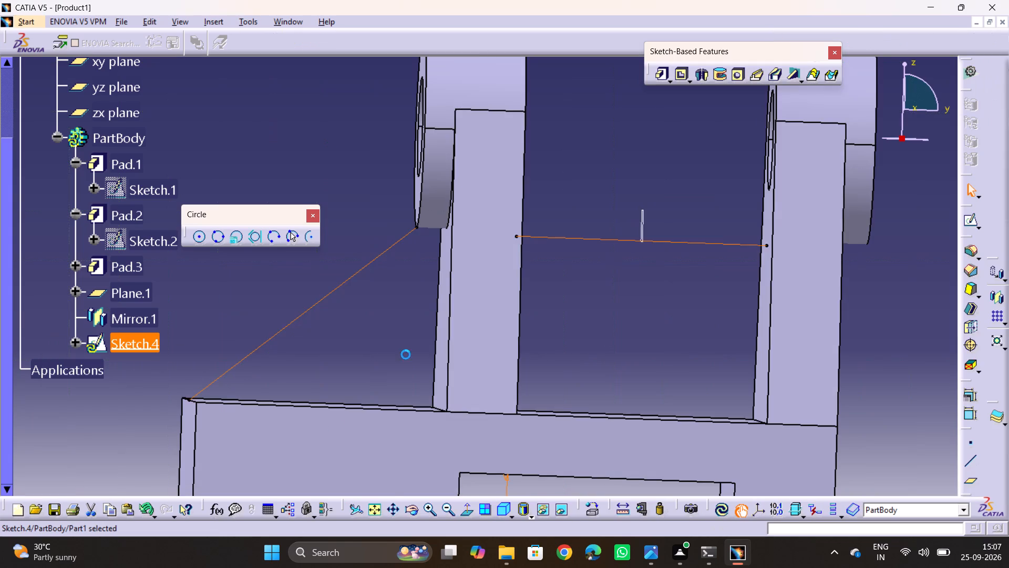
click(265, 104)
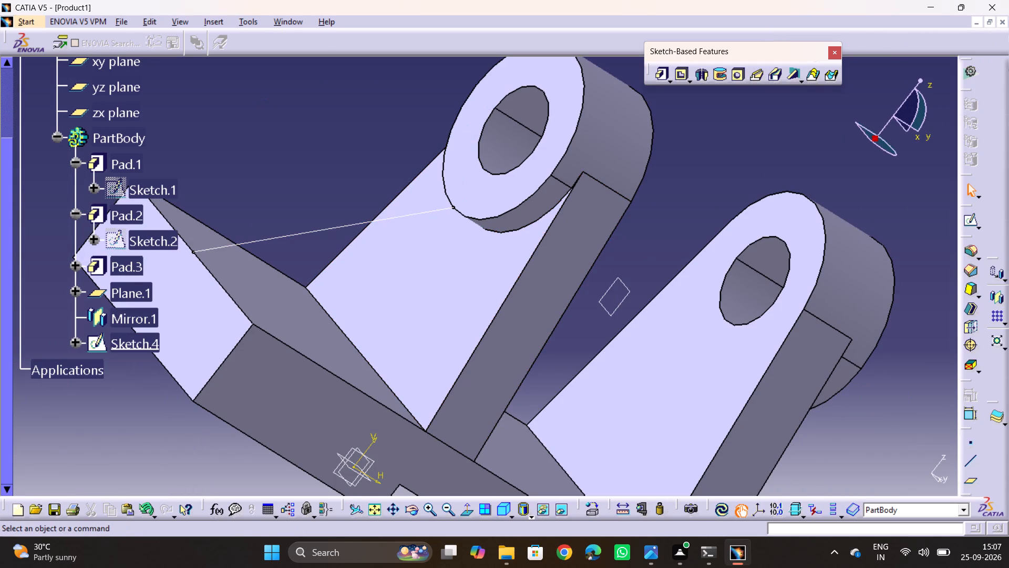
Create a From Side stiffener from the sloping rib line, 10 mm thick with neutral fiber, as dimensioned in the 18.jpg drawing.
click(794, 75)
click(341, 227)
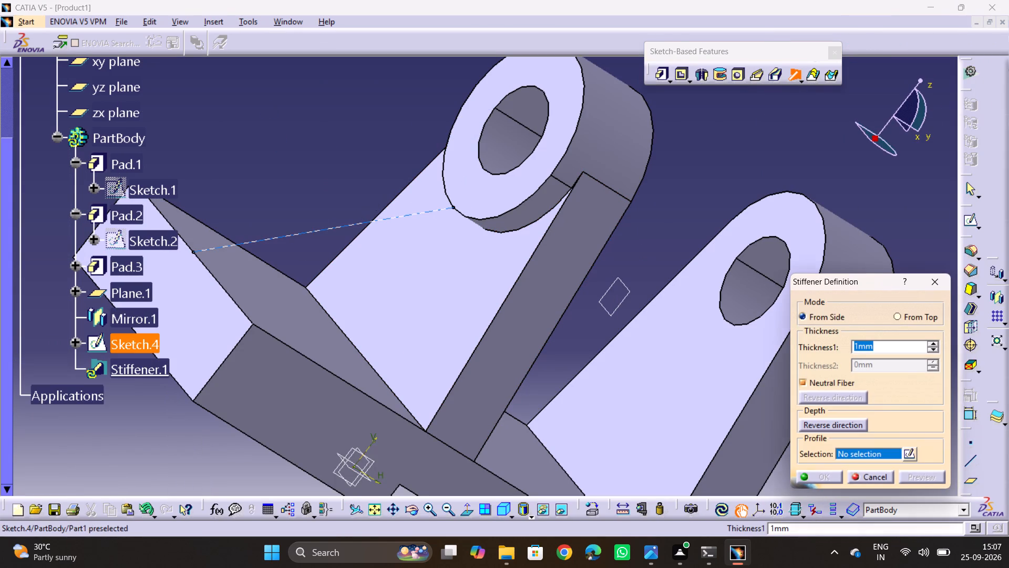
key(alt+Tab)
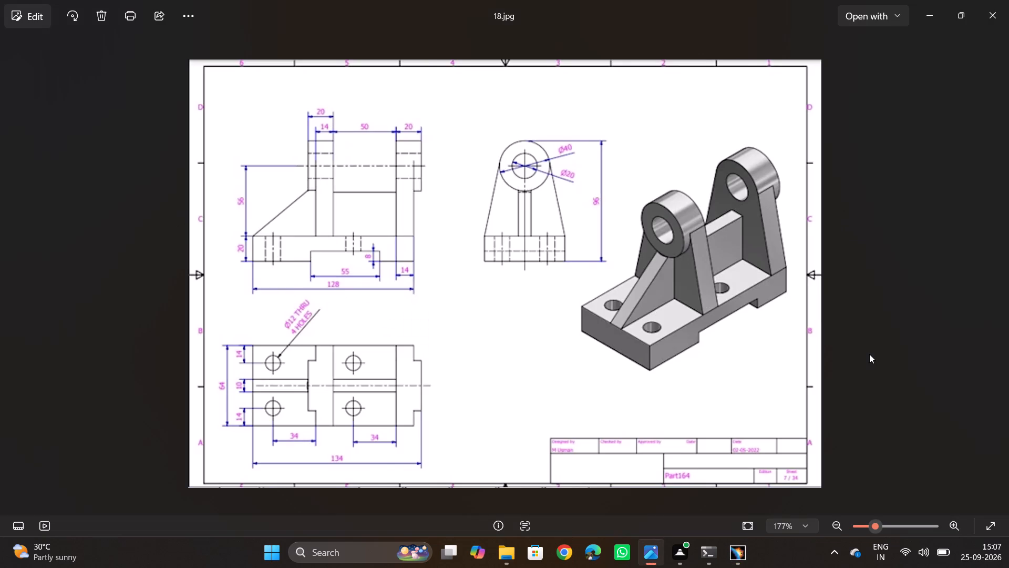
key(alt+Tab)
text(10)
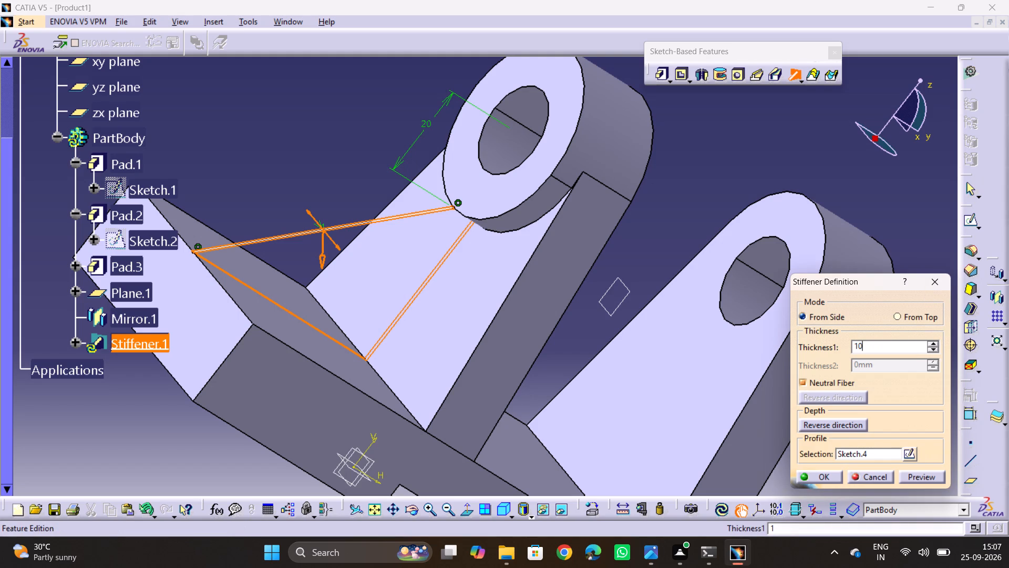
click(790, 177)
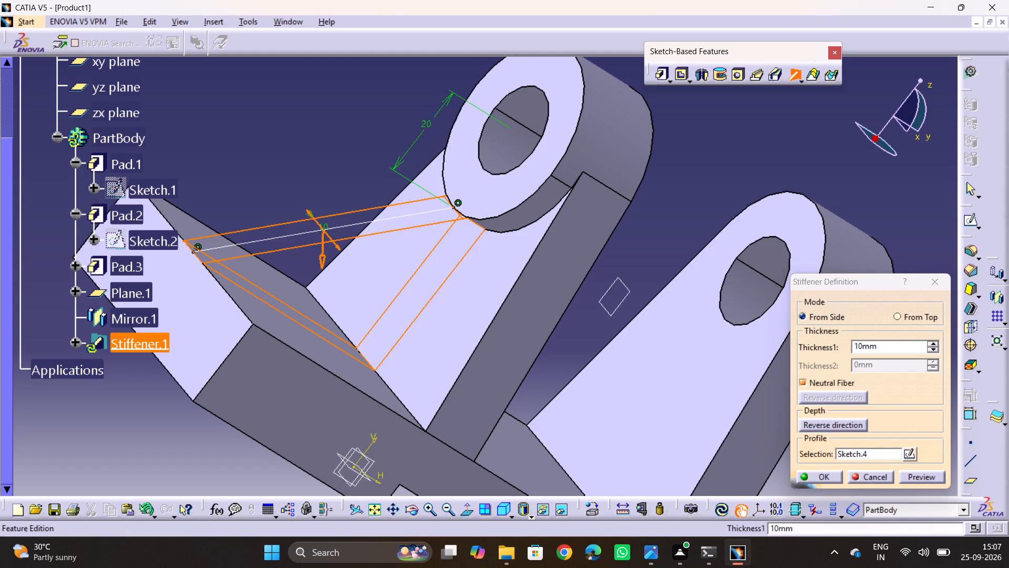
click(912, 486)
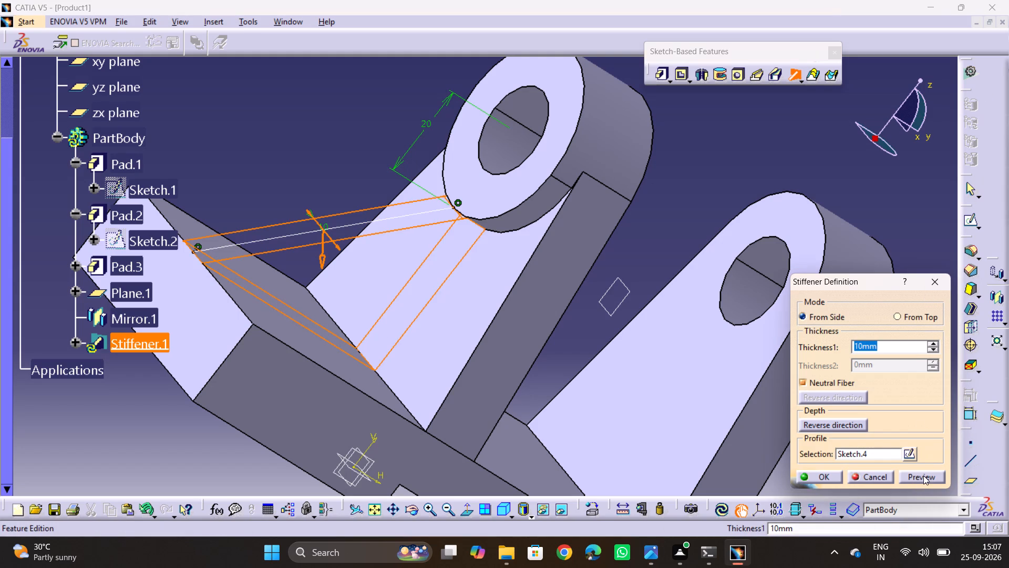
click(923, 475)
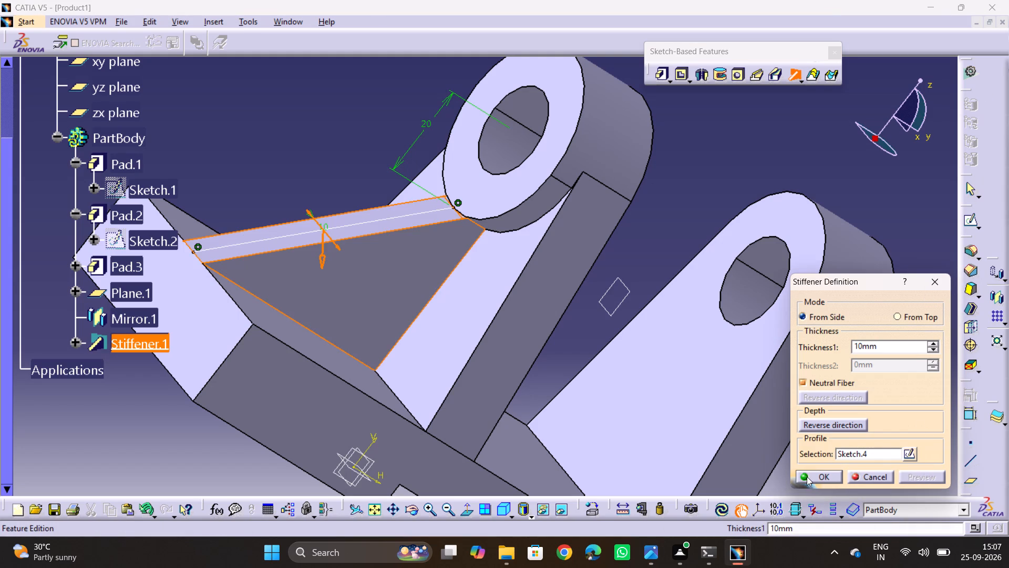
click(805, 473)
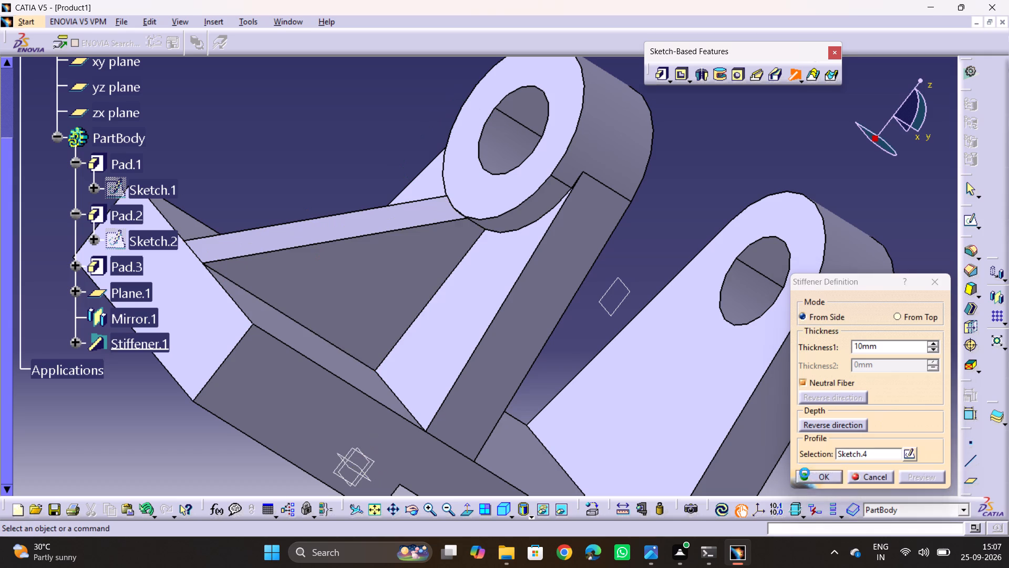
click(708, 169)
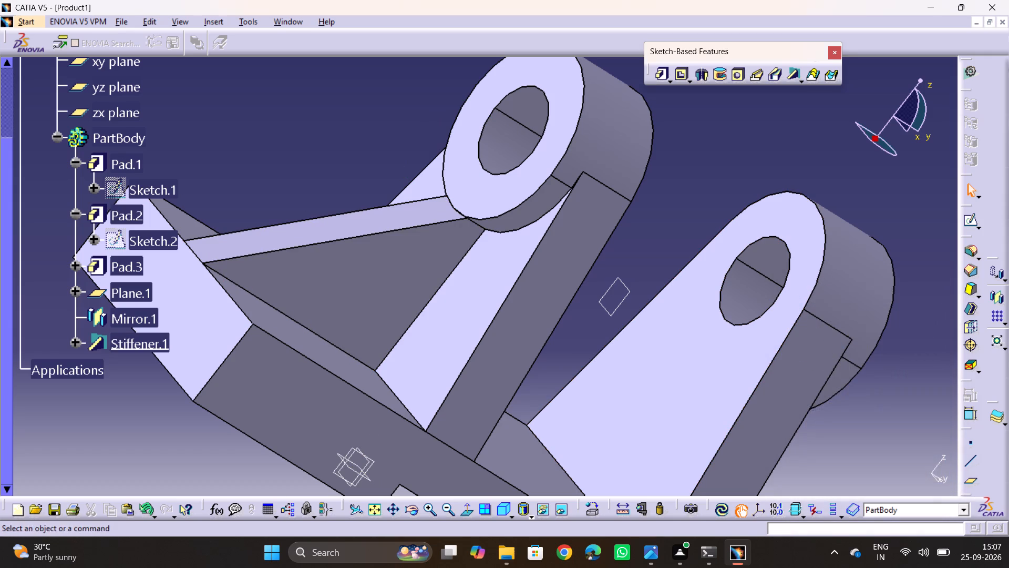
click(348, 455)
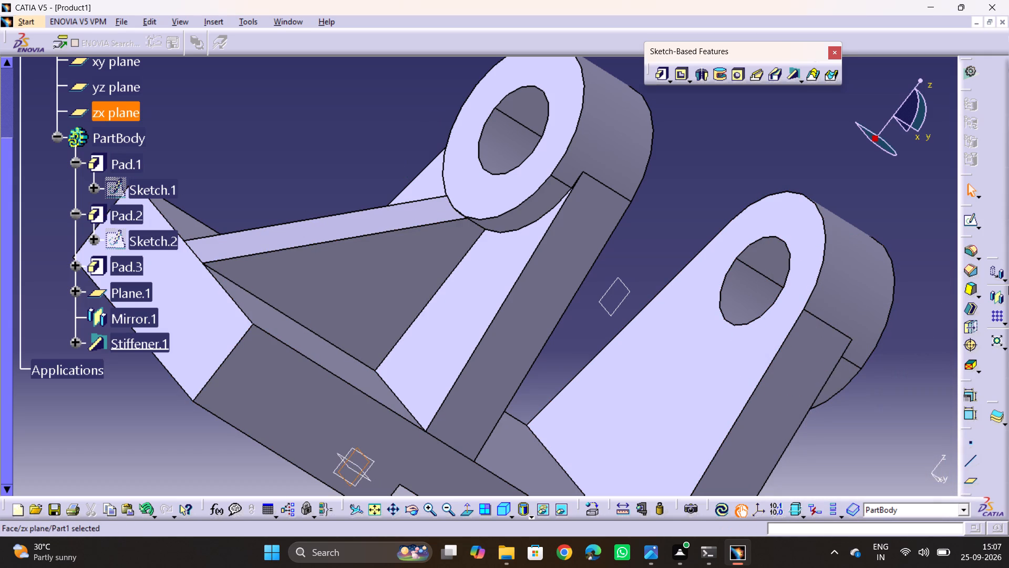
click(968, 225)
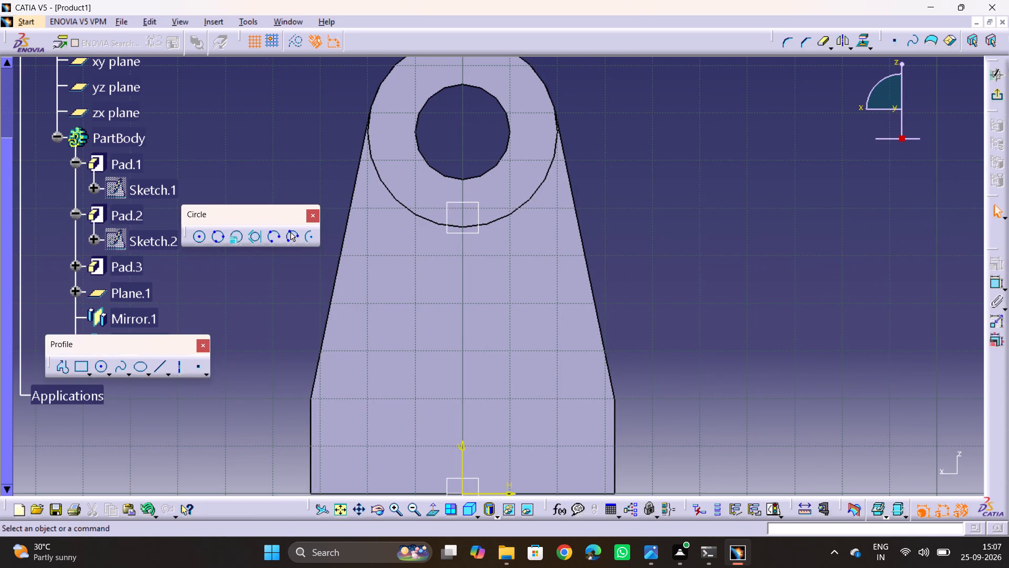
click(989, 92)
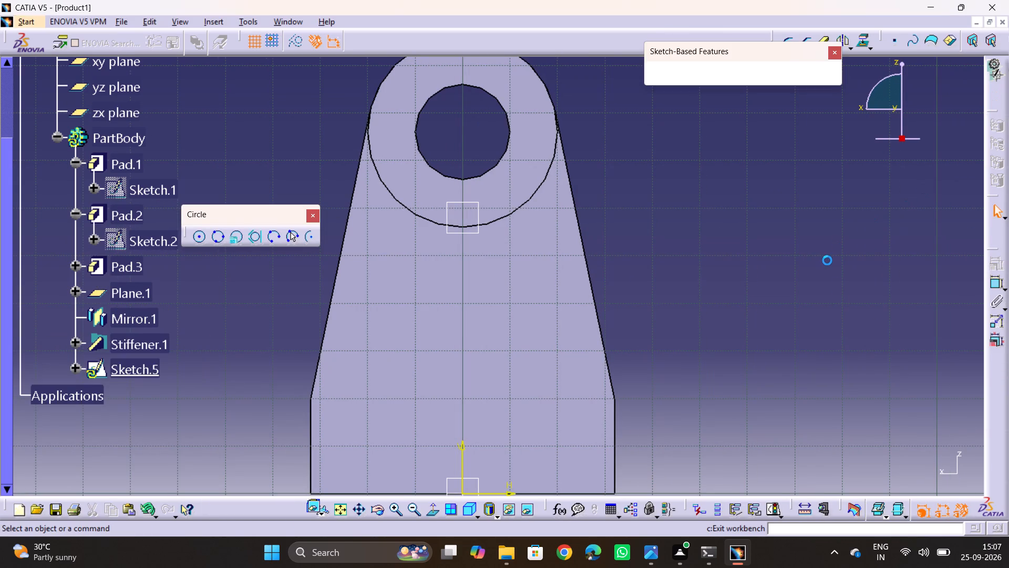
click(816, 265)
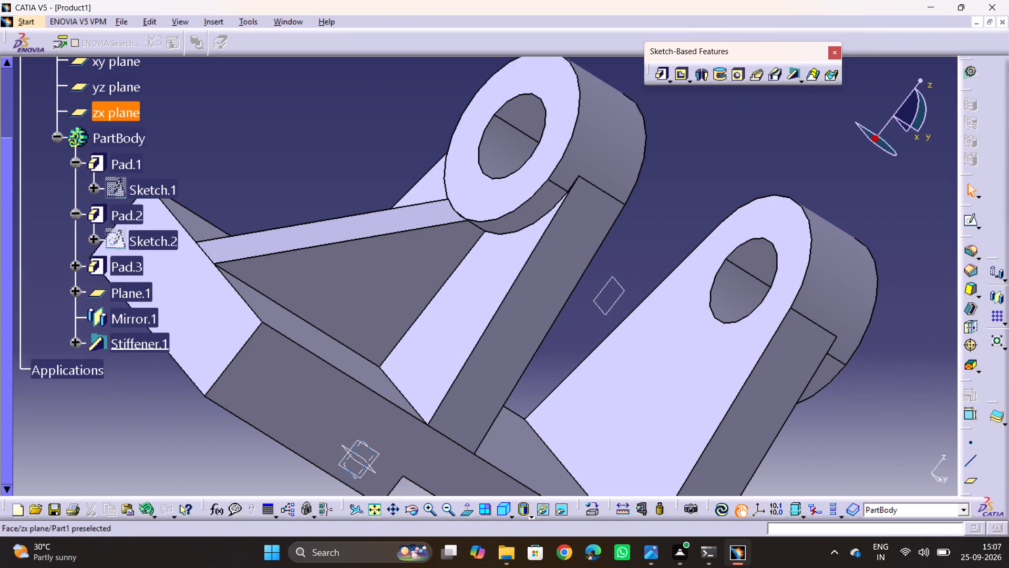
Sketch a line about 50 mm long on the yz plane, from the stiffener's top toward the other lug, and constrain it horizontal.
click(382, 455)
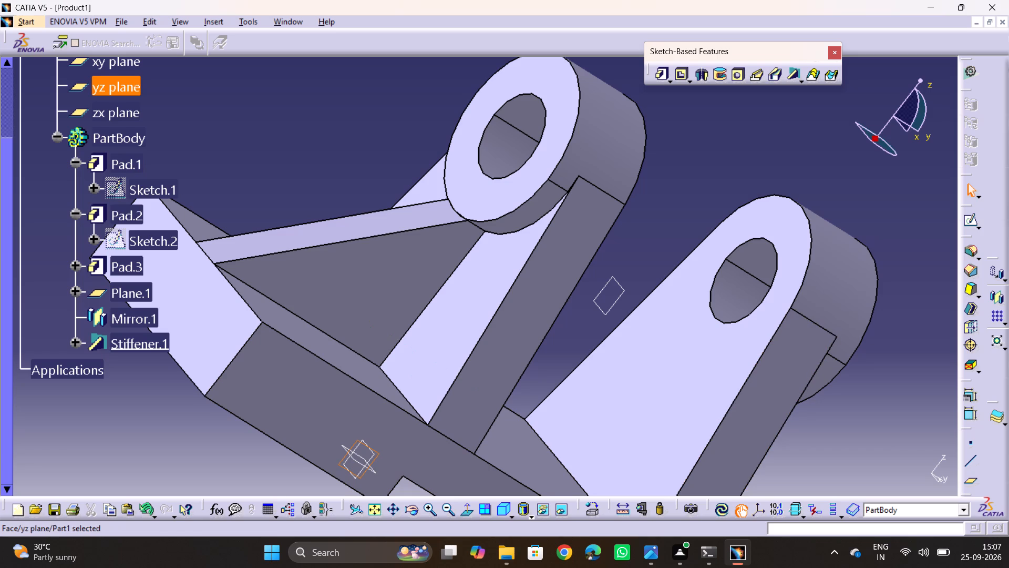
click(970, 213)
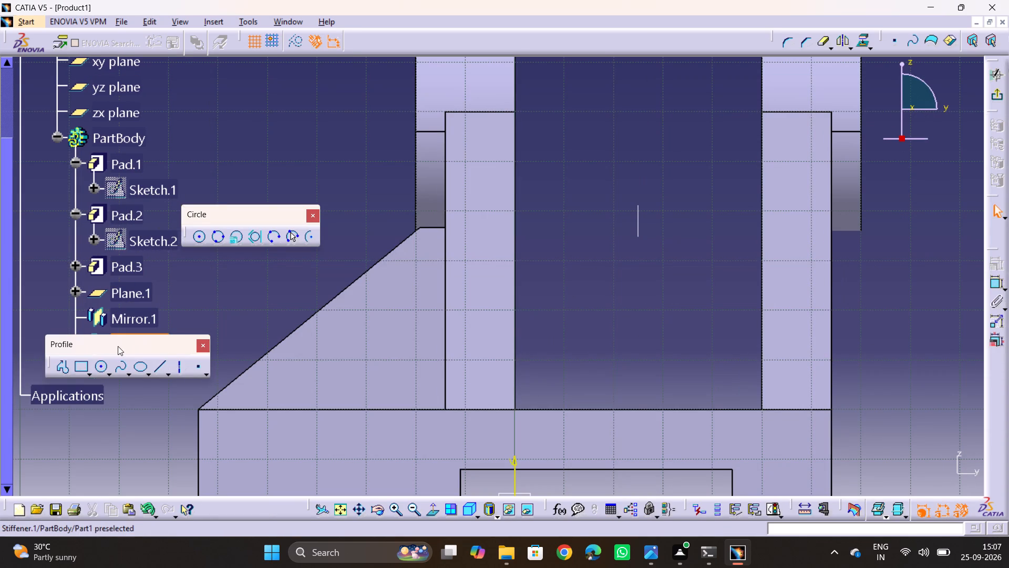
click(157, 373)
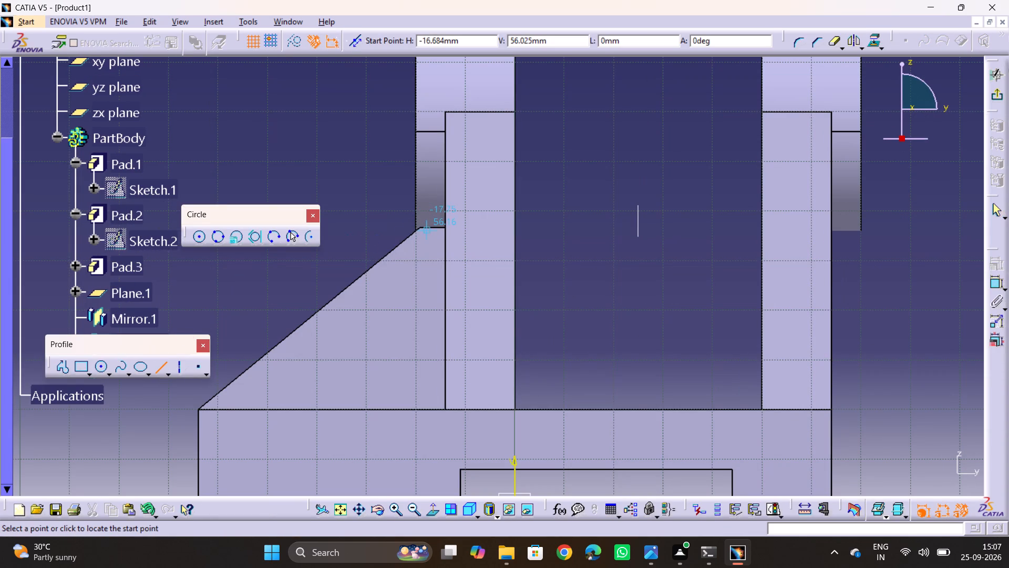
click(433, 230)
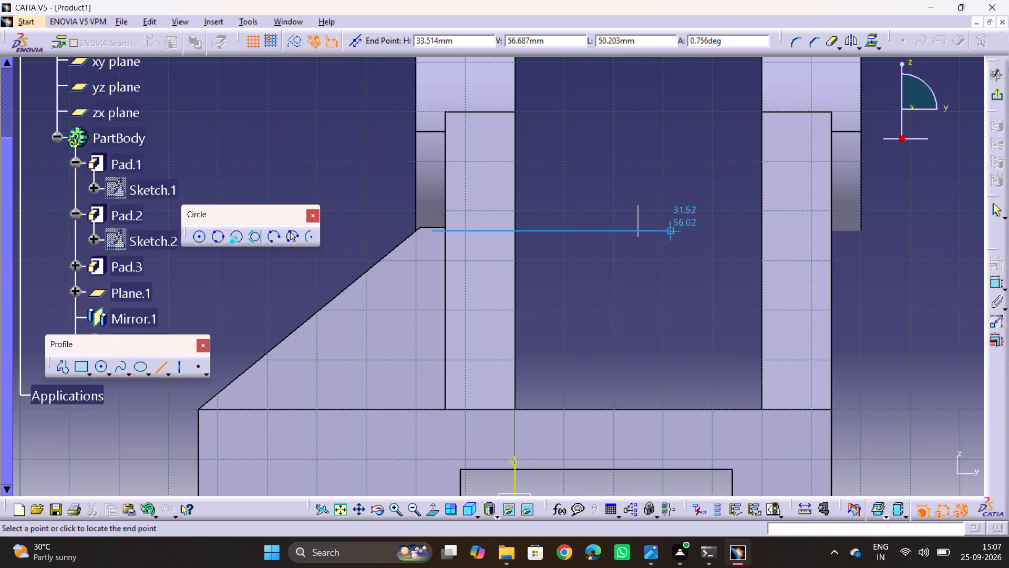
click(687, 227)
click(608, 226)
right_click(608, 226)
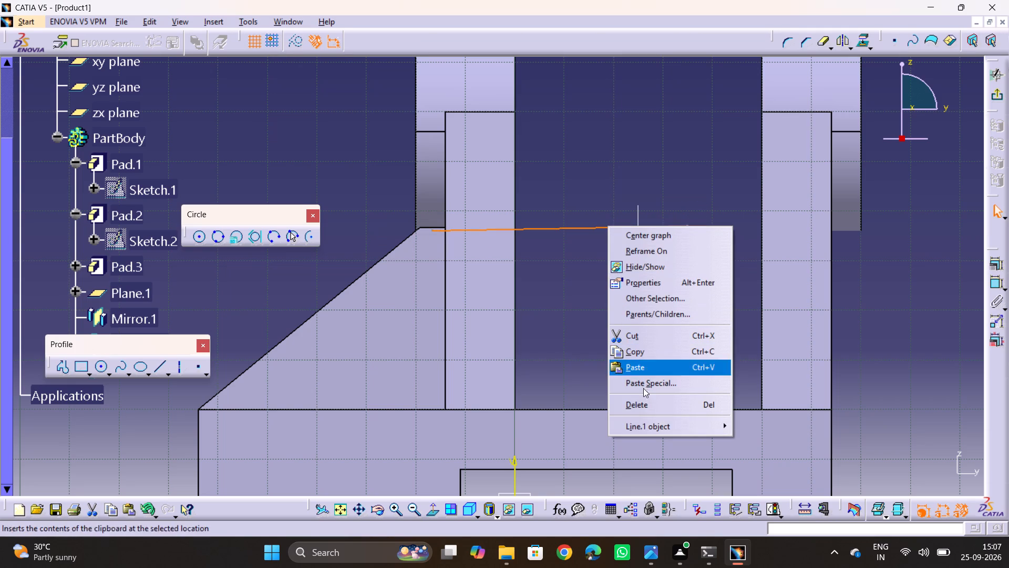
click(649, 425)
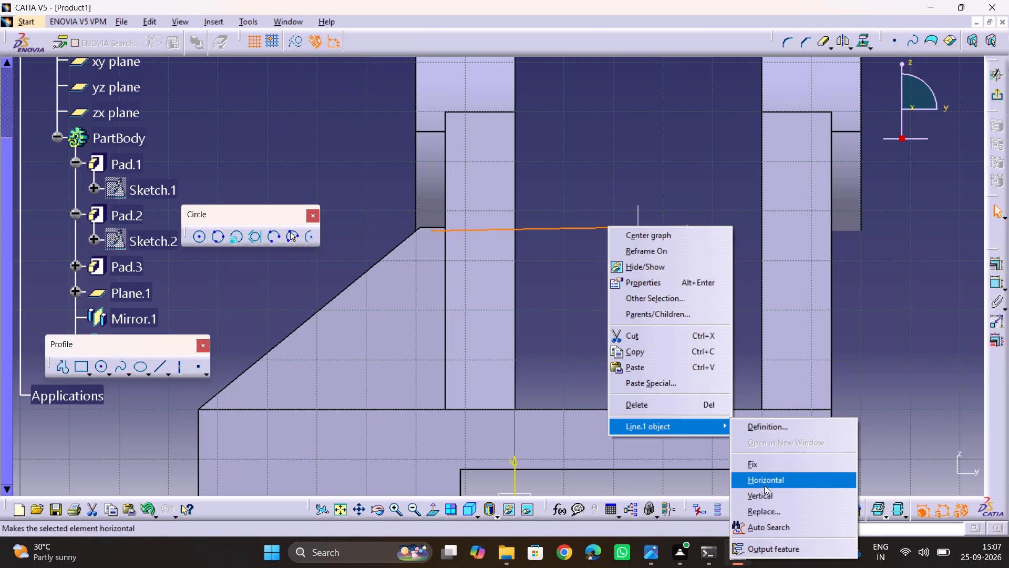
click(764, 485)
Add a Coincidence constraint between the horizontal line and the short top edge of the sloping stiffener.
click(543, 228)
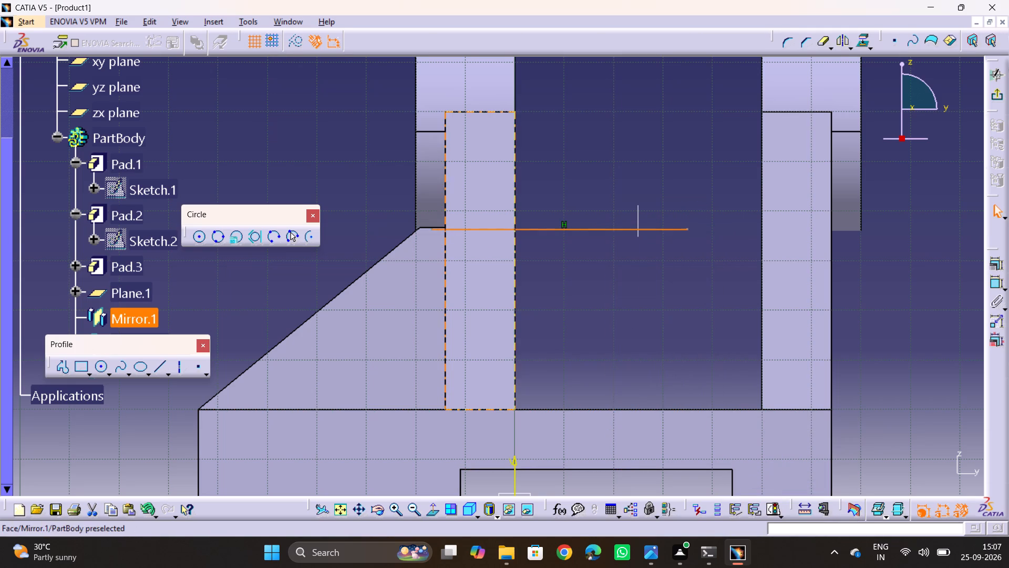
ctrl+middle_drag(451, 248, 594, 153)
middle_drag(548, 227, 712, 327)
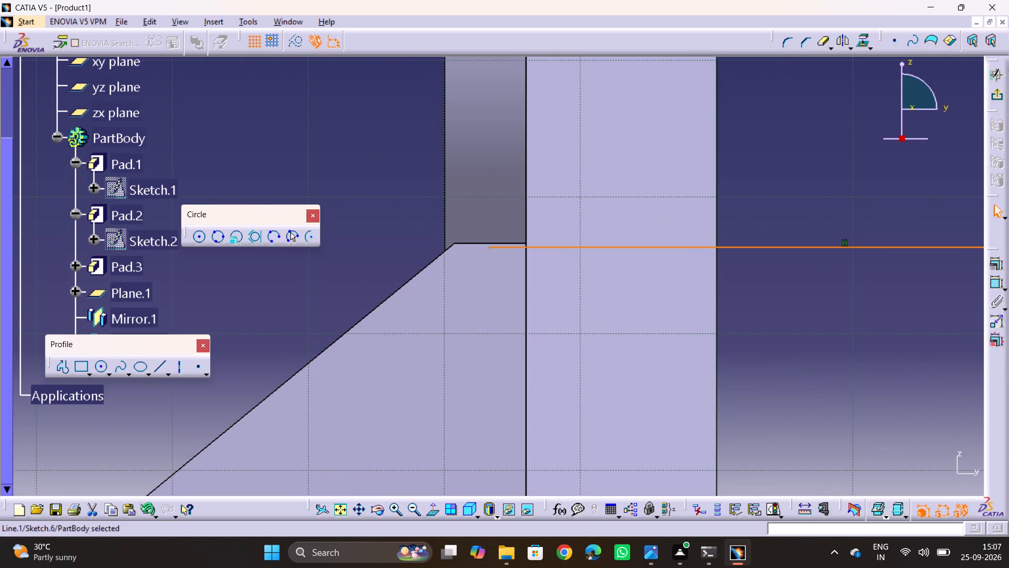
click(384, 184)
click(495, 249)
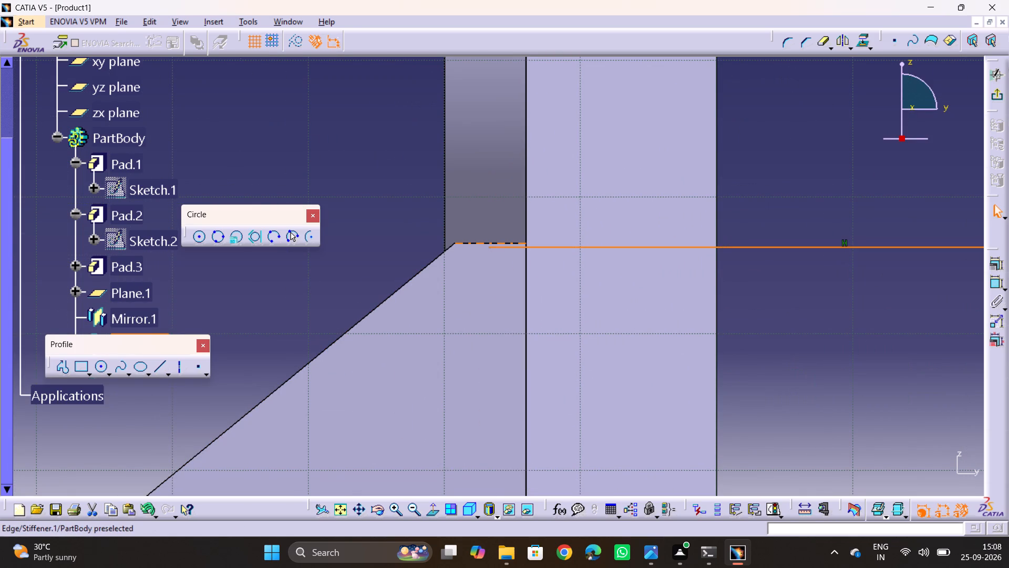
ctrl+click(472, 244)
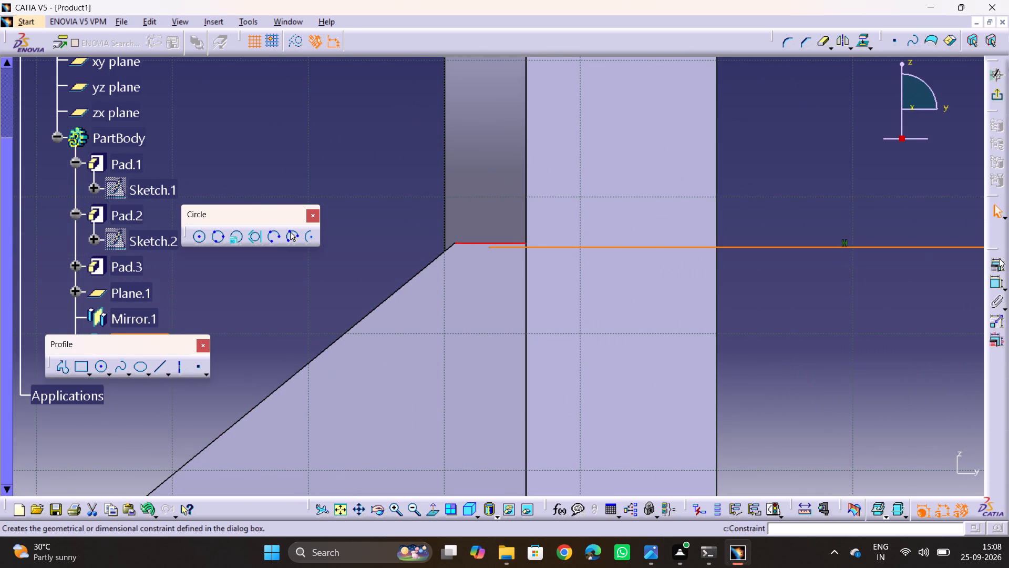
click(999, 258)
click(291, 138)
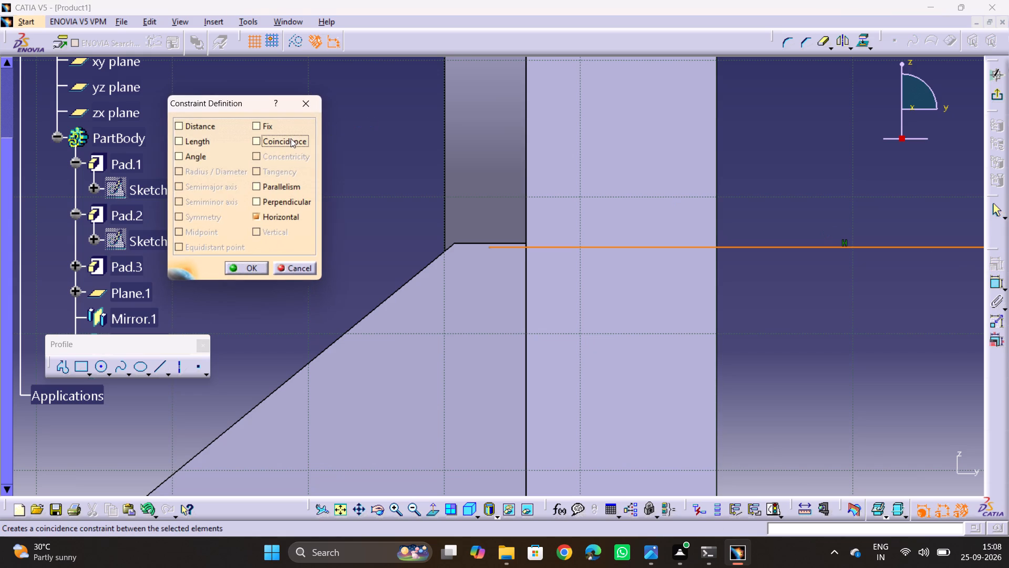
click(247, 273)
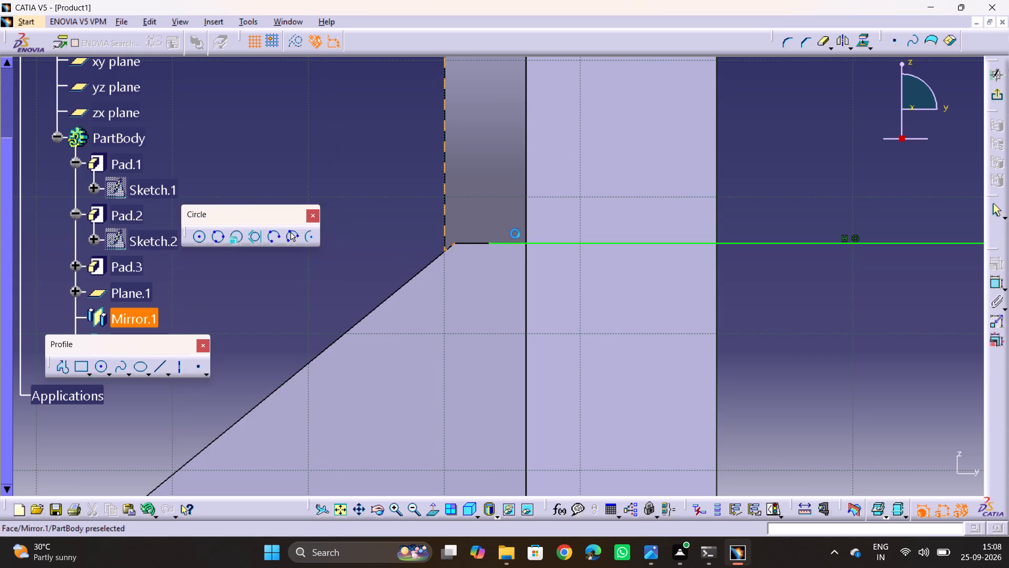
Make the line's start point coincident with the inner face edge of the lug beside the sloping stiffener.
click(491, 243)
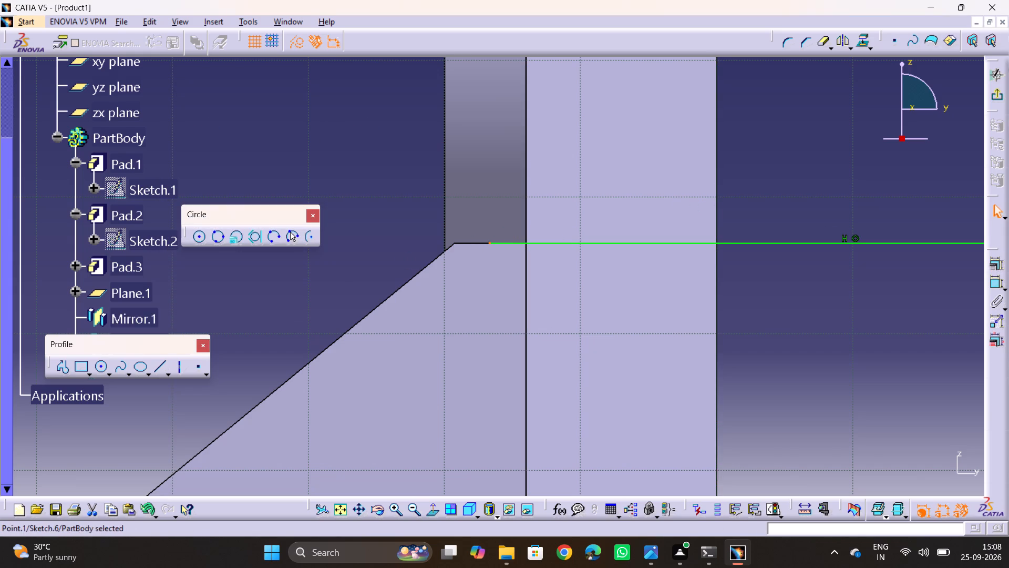
ctrl+click(717, 213)
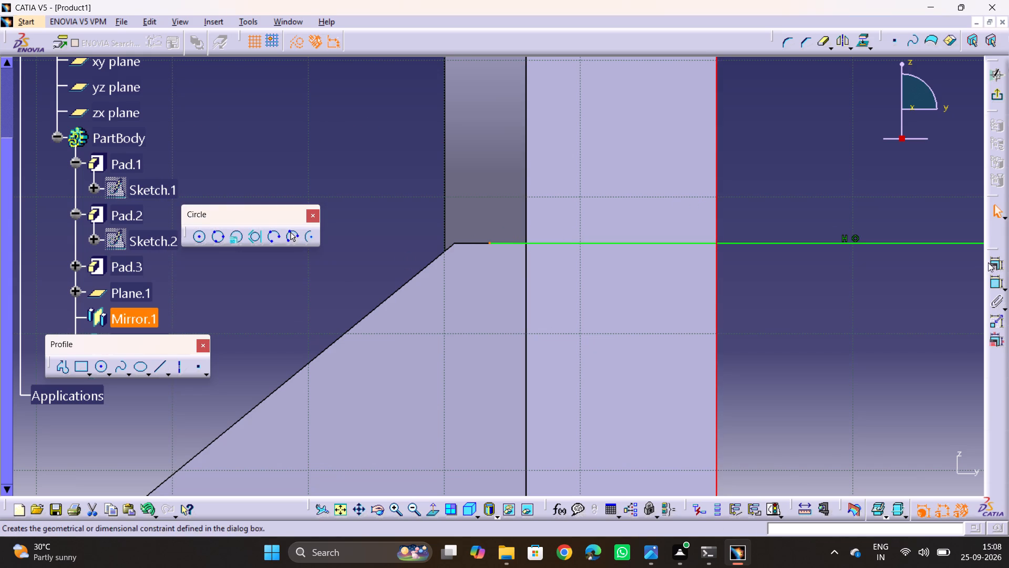
click(995, 264)
click(280, 138)
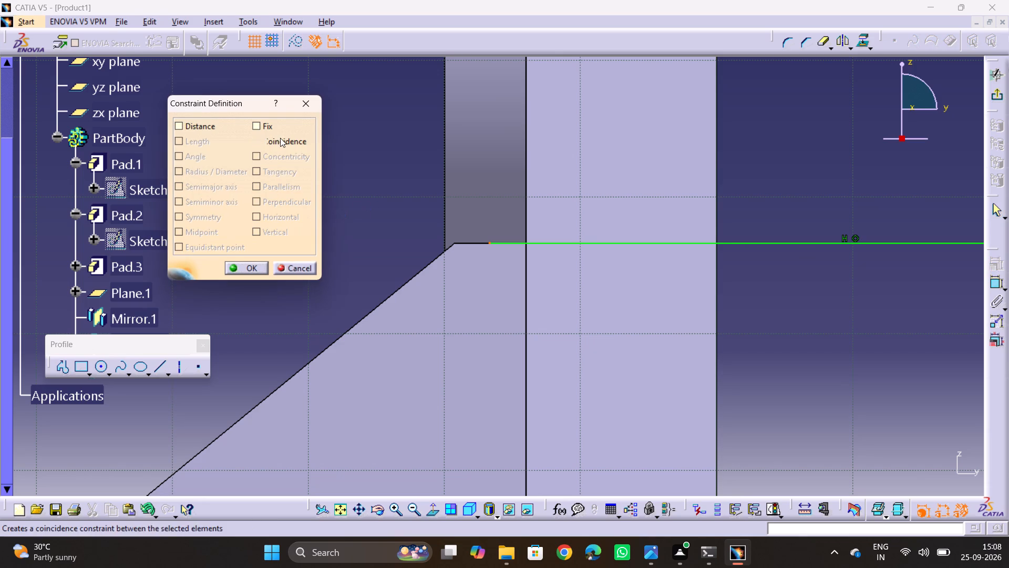
click(258, 267)
Make the line's other endpoint coincident with the opposite lug's inner face edge and exit the sketch.
middle_drag(744, 265, 643, 282)
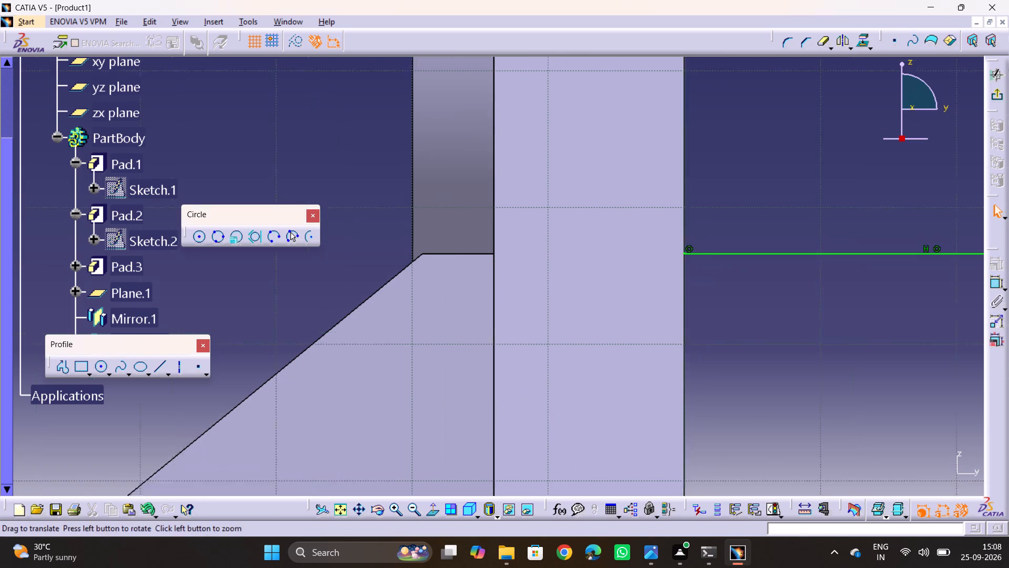
middle_drag(643, 282, 0, 283)
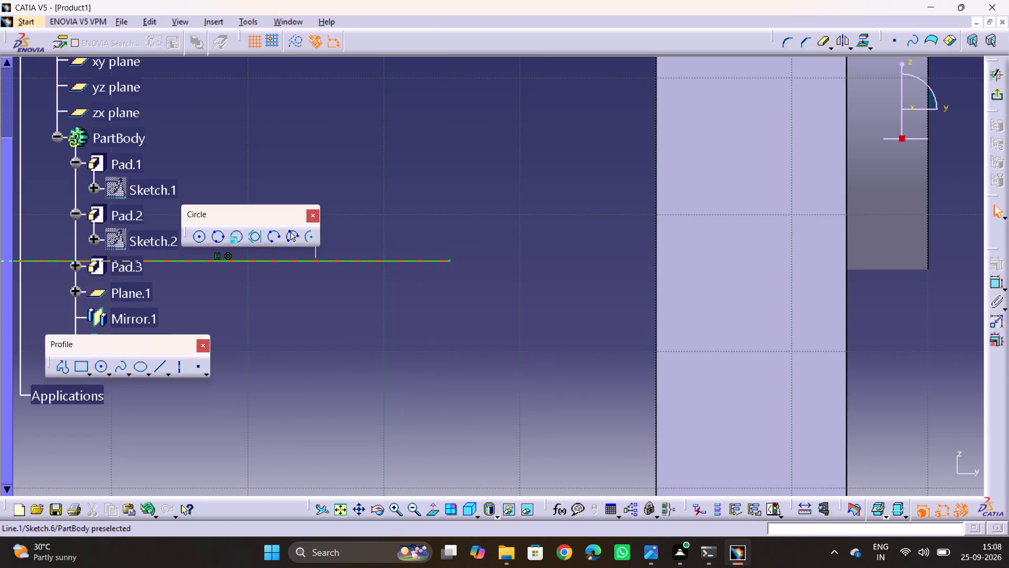
click(451, 260)
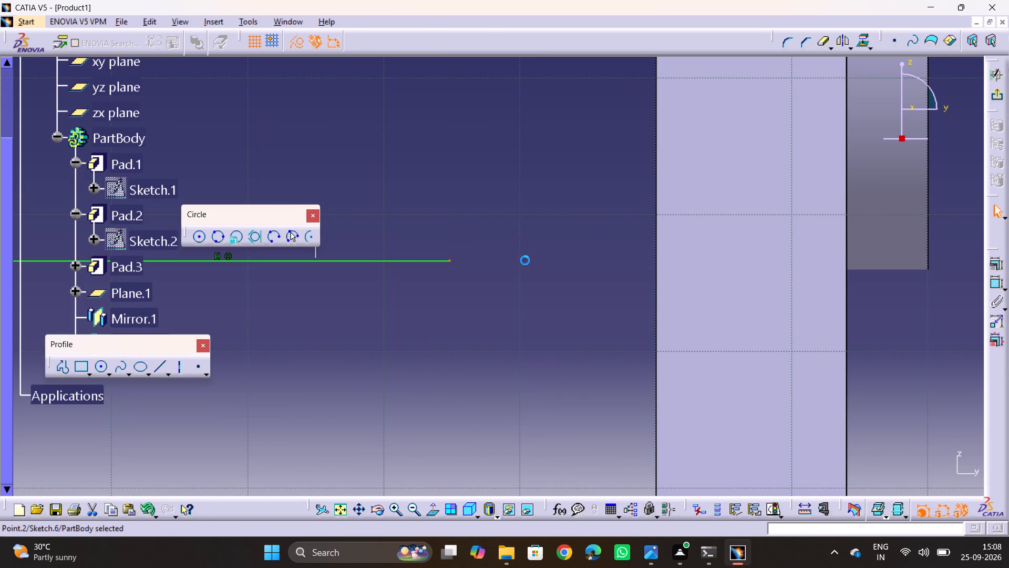
ctrl+click(657, 272)
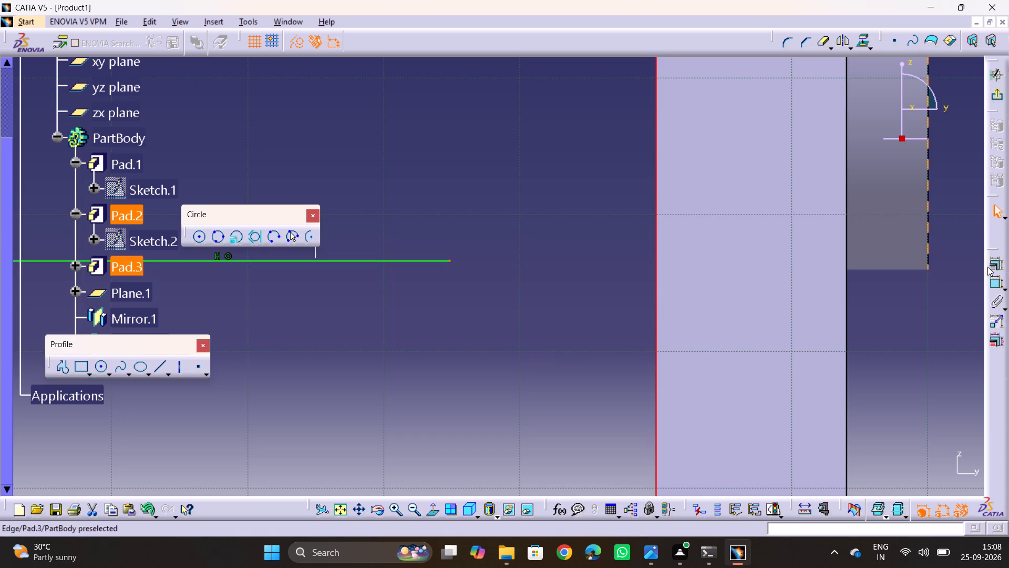
click(992, 265)
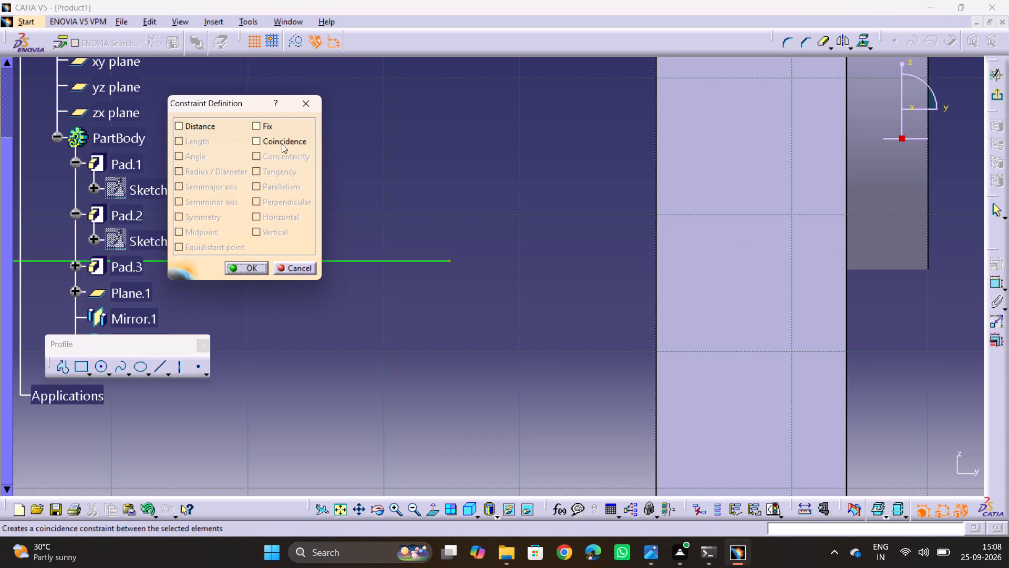
click(284, 140)
click(254, 271)
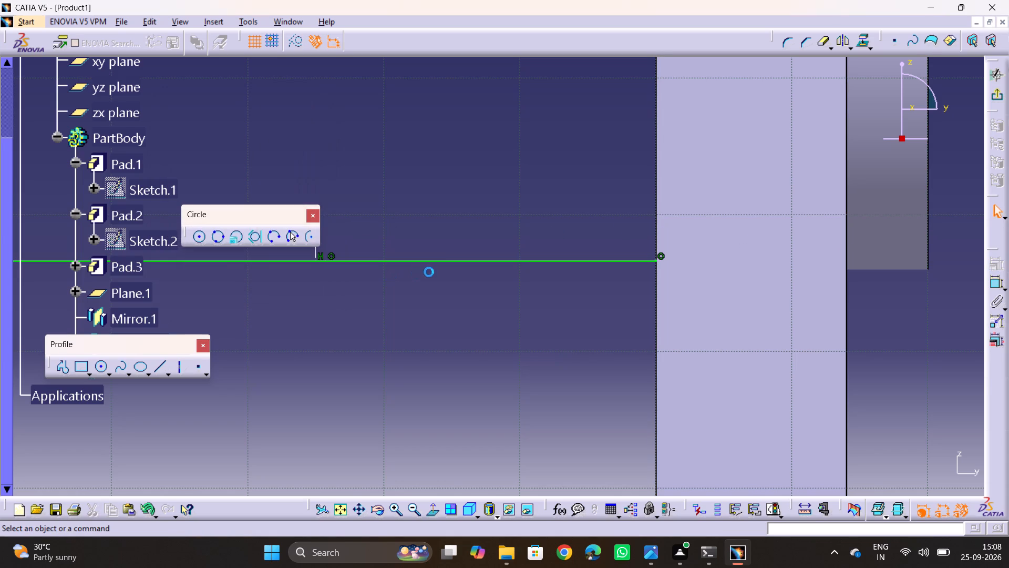
drag(440, 260, 480, 404)
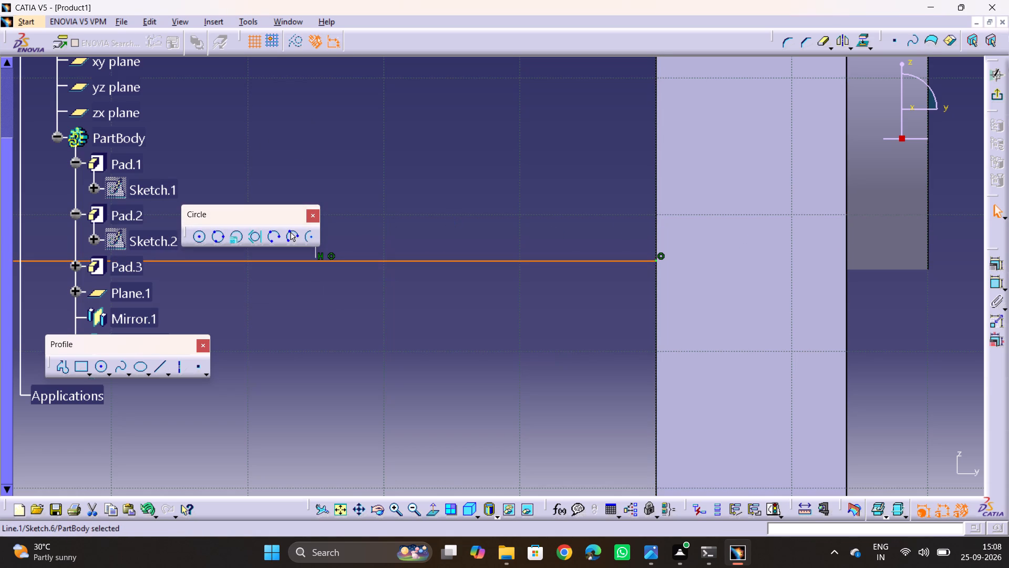
click(995, 97)
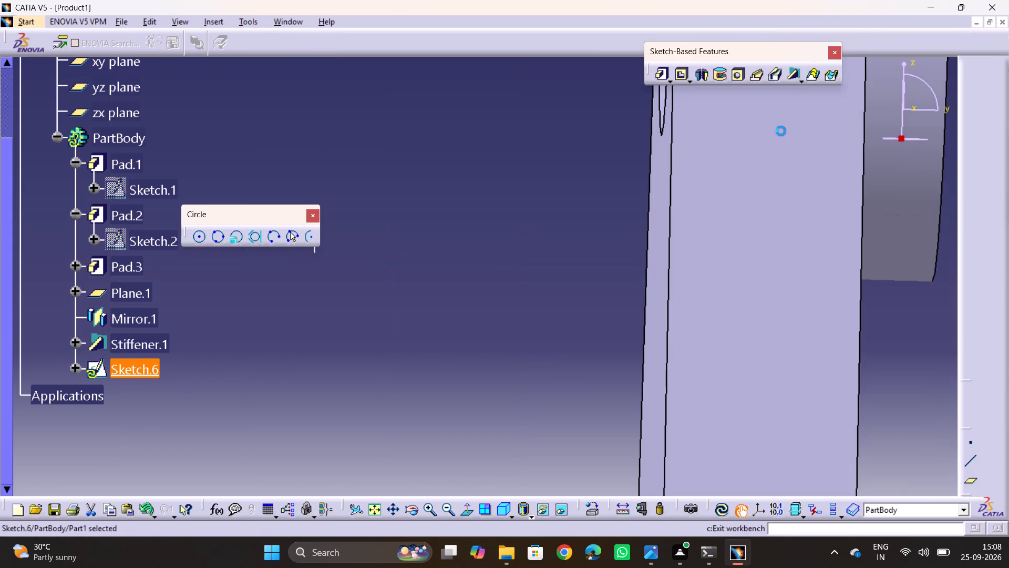
Create a From Side stiffener between the two lugs from the horizontal line, 10 mm thick with neutral fiber.
middle_drag(693, 134, 806, 129)
ctrl+middle_drag(648, 185, 660, 291)
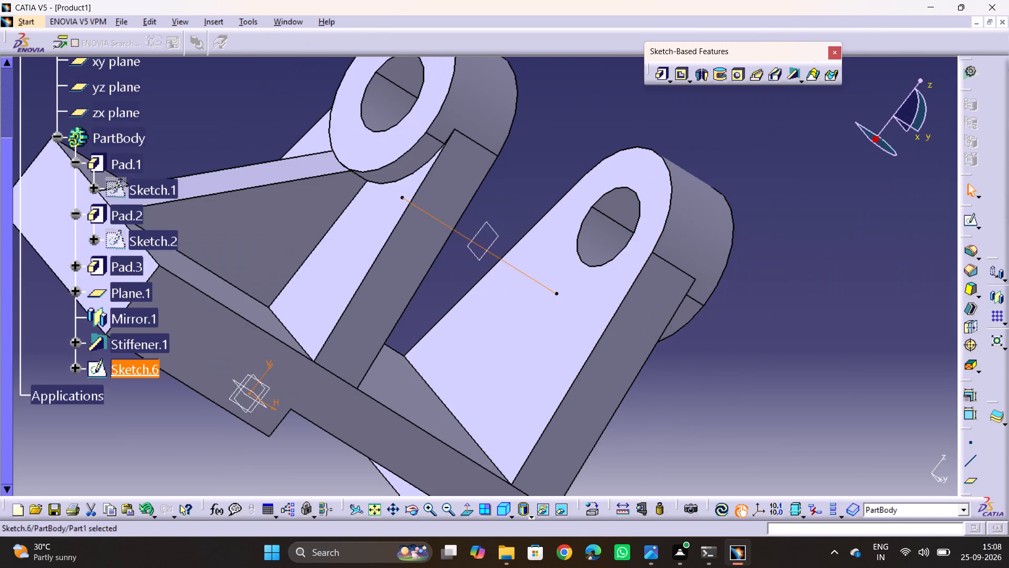
click(794, 71)
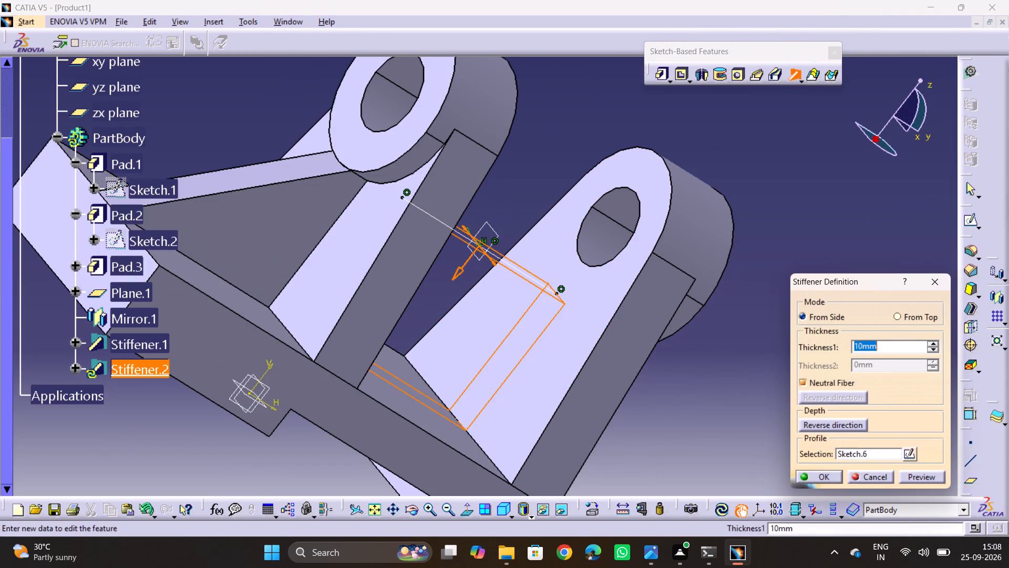
click(818, 473)
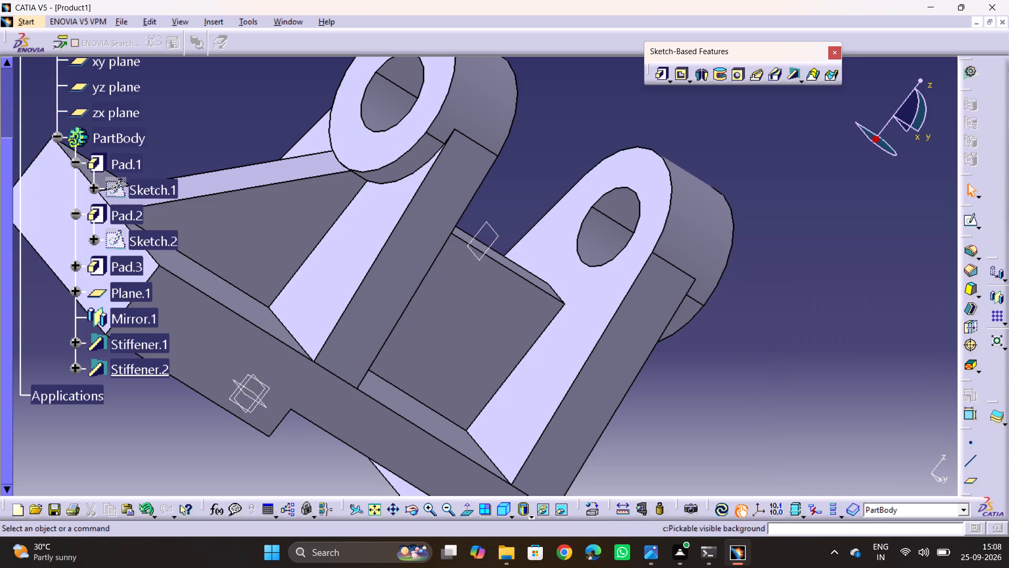
click(742, 374)
Compare the bracket's ribs, lugs and slotted base with the 18.jpg drawing to see which features still need modelling.
middle_click(467, 392)
key(alt+Tab)
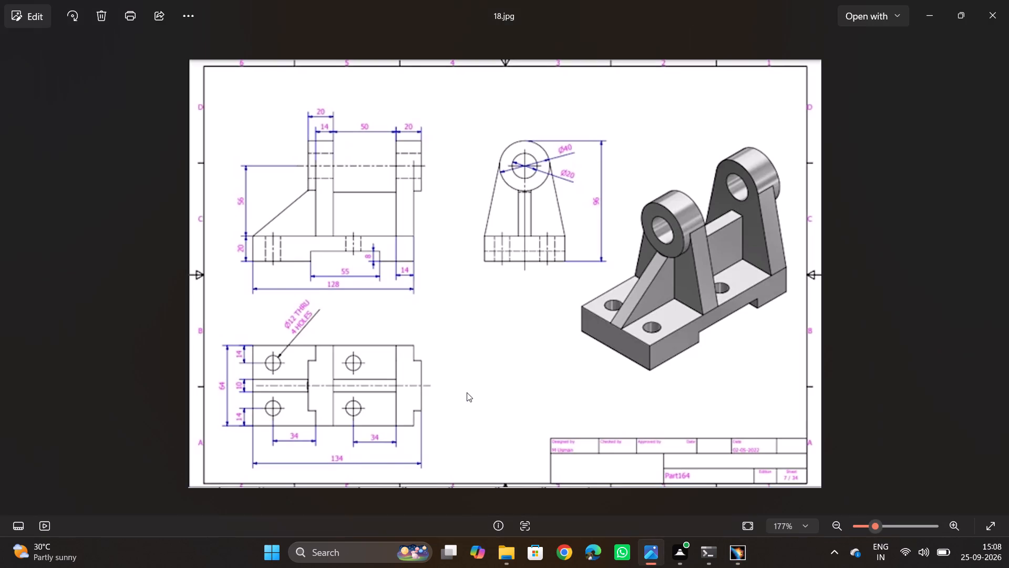
key(alt+Tab)
middle_drag(573, 367, 341, 158)
drag(573, 367, 341, 158)
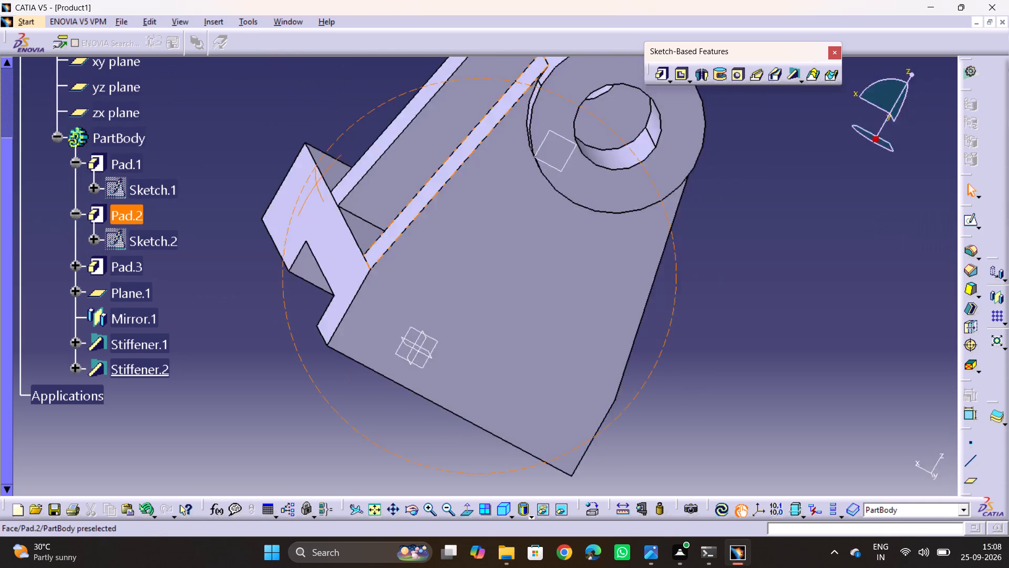
middle_drag(341, 158, 272, 166)
drag(341, 158, 272, 166)
middle_drag(386, 255, 526, 270)
scroll(527, 263, up, 1)
middle_drag(511, 276, 847, 327)
drag(511, 276, 849, 326)
middle_drag(361, 206, 315, 486)
drag(363, 216, 316, 486)
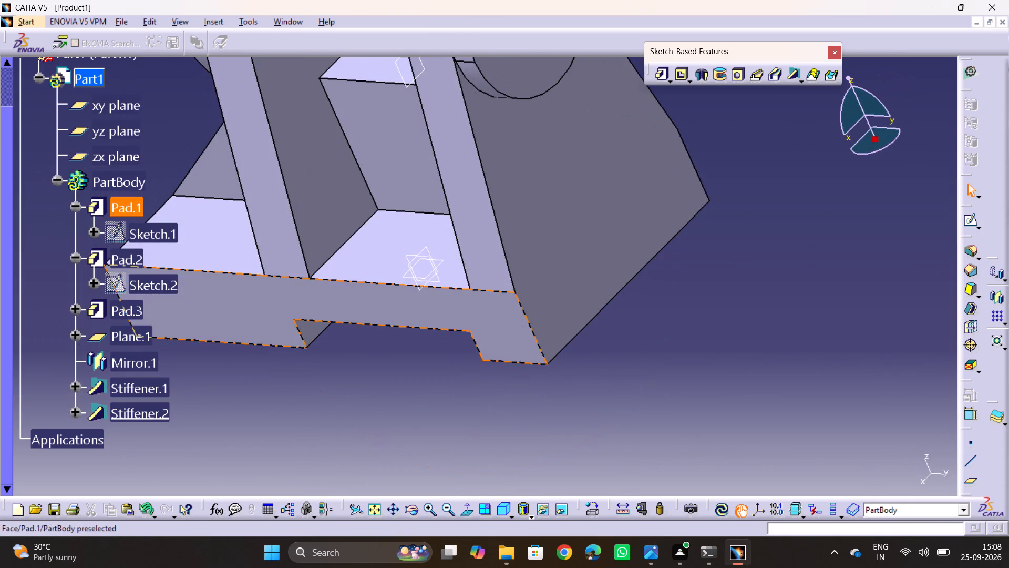
key(alt+Tab)
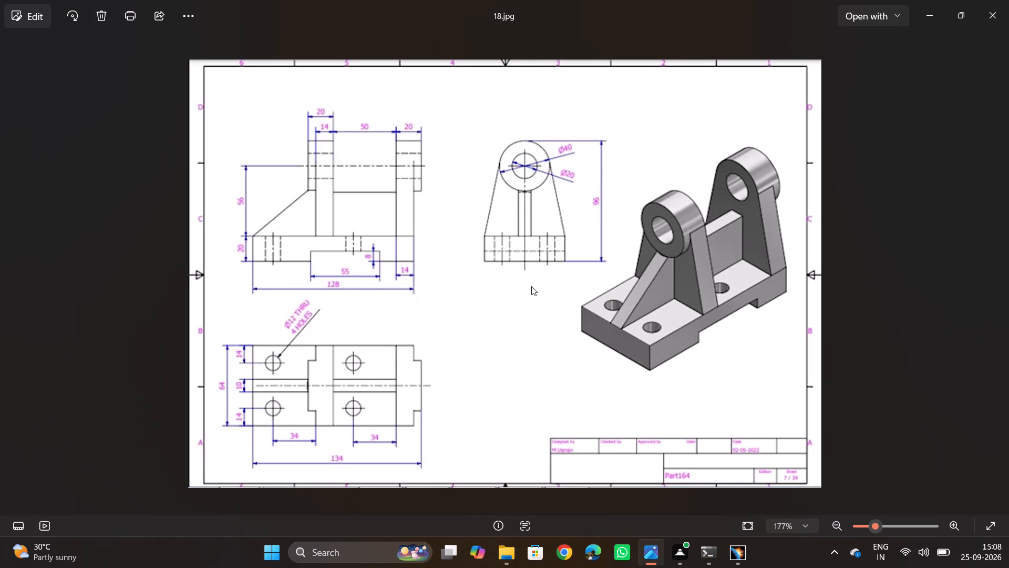
key(alt+Tab)
scroll(490, 286, down, 1)
middle_drag(579, 277, 724, 263)
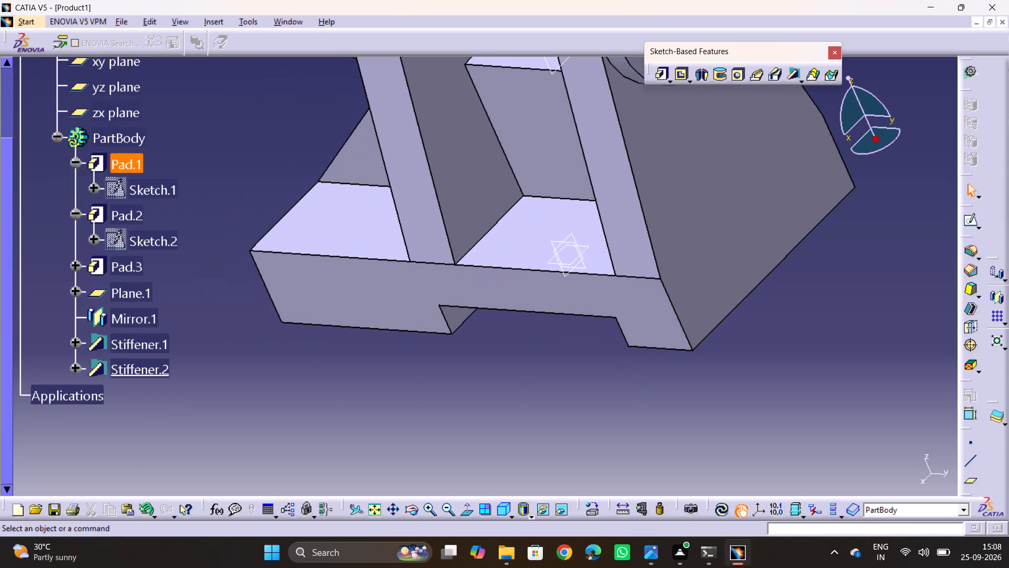
Start a sketch on the base plate's top face at the end beside the sloping stiffener.
middle_drag(228, 116, 409, 234)
drag(232, 116, 410, 239)
middle_drag(430, 164, 663, 336)
scroll(663, 336, up, 1)
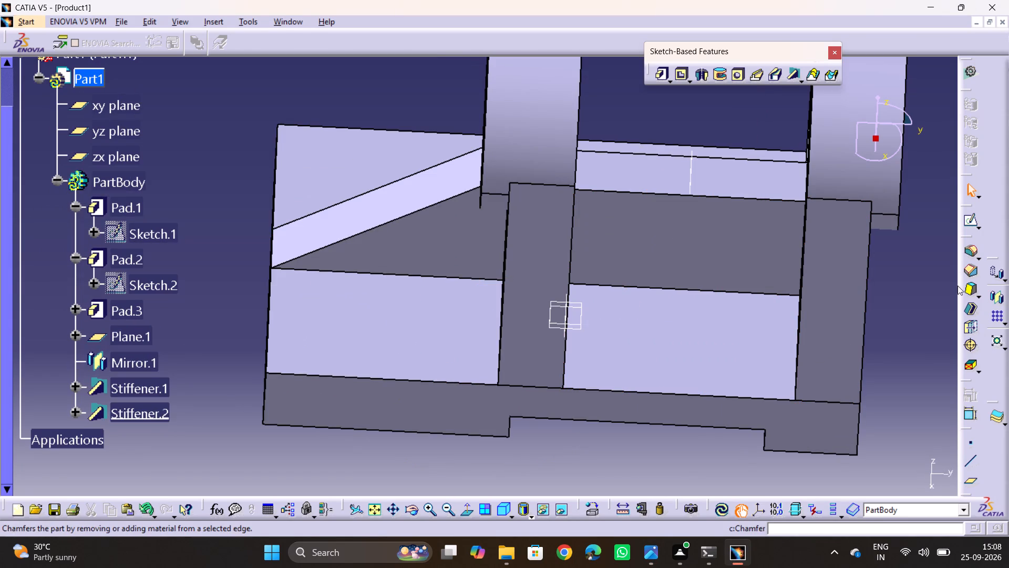
click(387, 313)
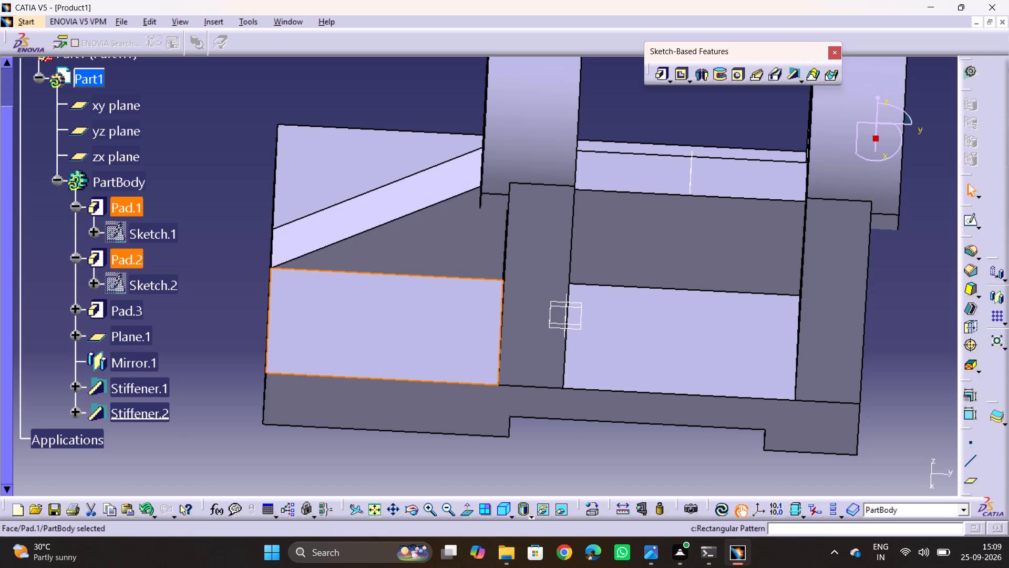
click(974, 225)
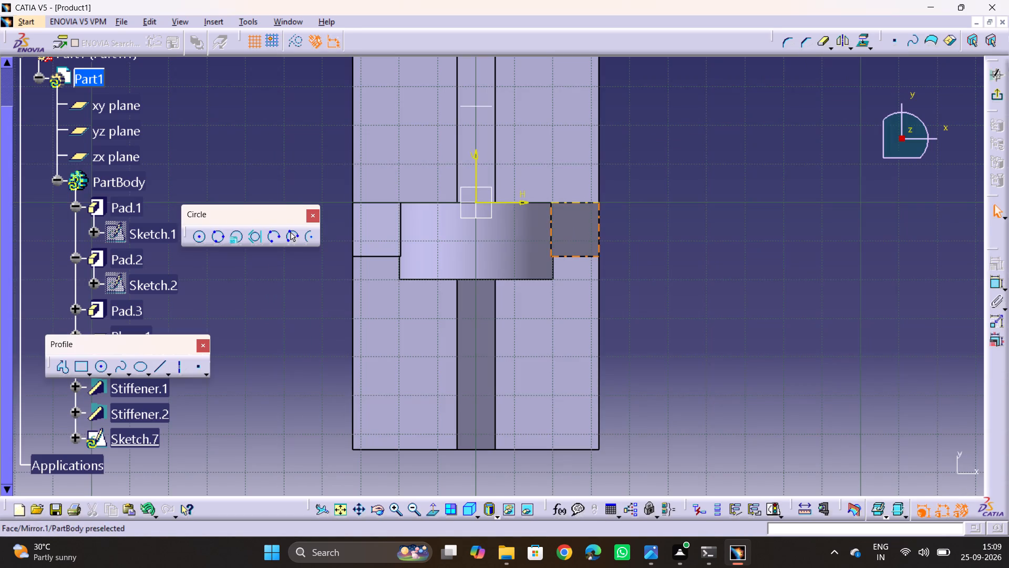
Sketch a circle about 10.4 mm in diameter on the base, to one side of the sloping stiffener.
ctrl+middle_drag(580, 226, 593, 248)
middle_drag(631, 217, 672, 312)
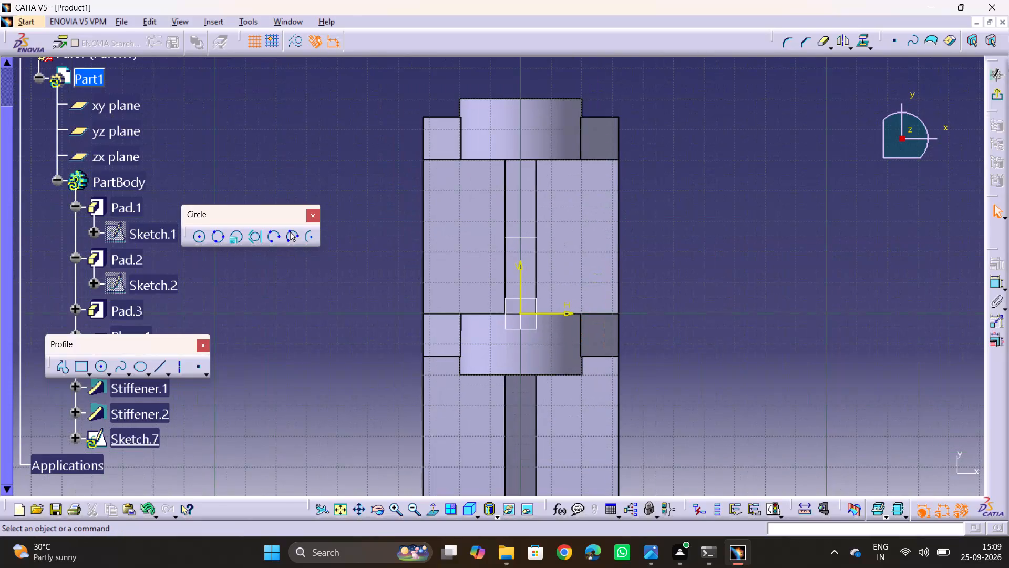
middle_drag(586, 323, 600, 230)
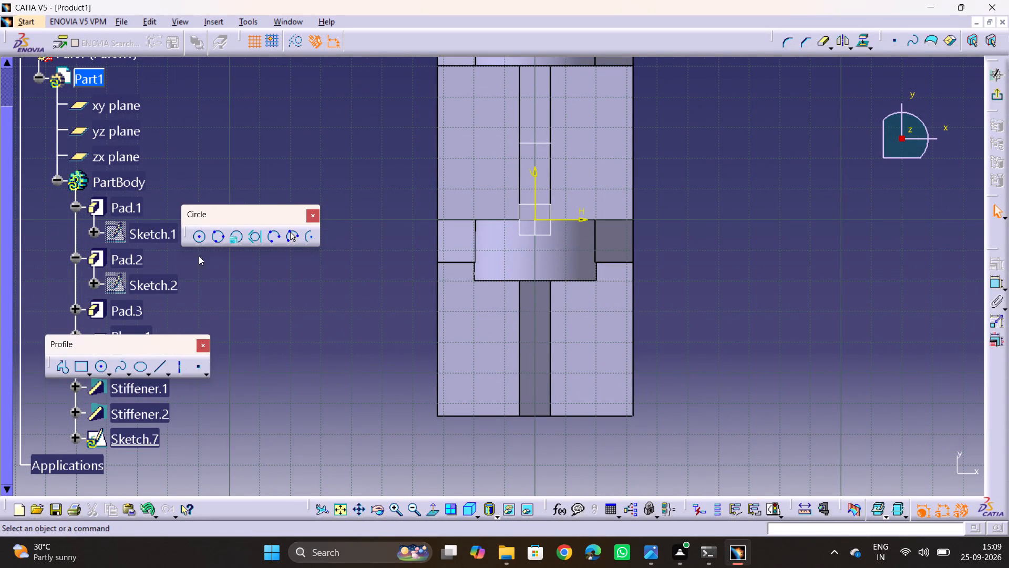
click(200, 238)
click(594, 344)
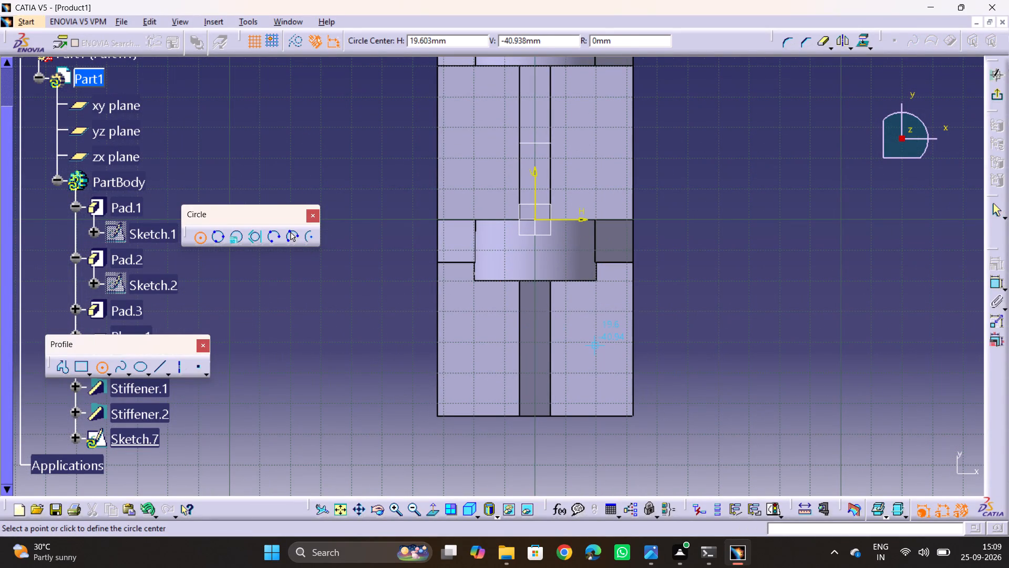
click(602, 360)
Compare the circle's location on the base with the hole positions in the 18.jpg drawing's plan view.
key(alt+Tab)
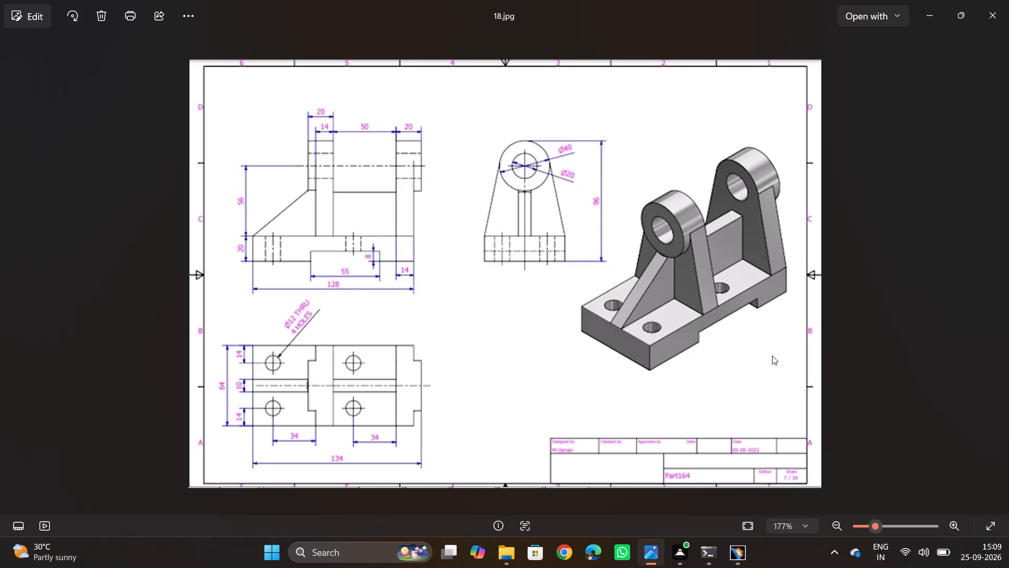
key(alt+Tab)
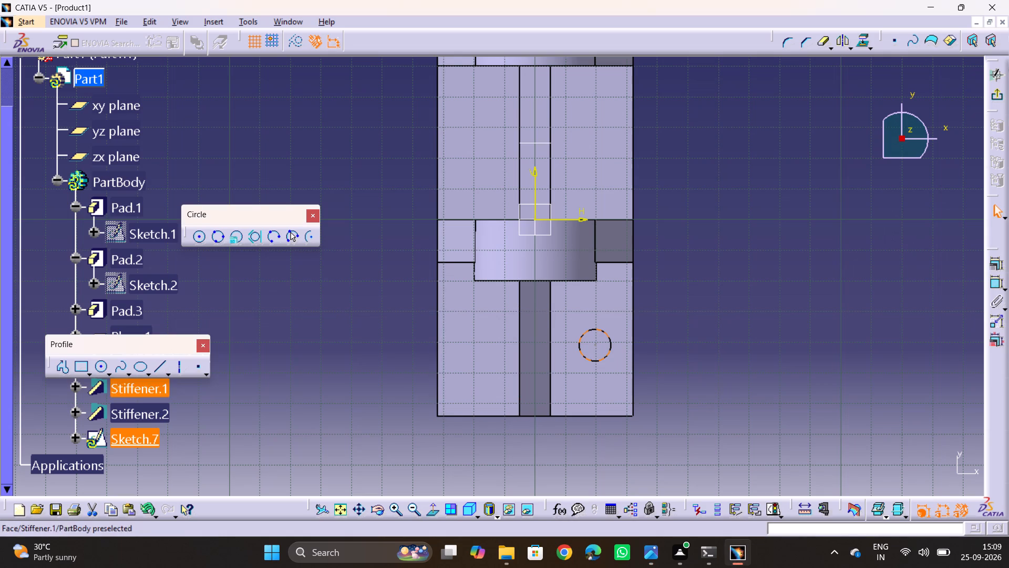
key(alt+Tab)
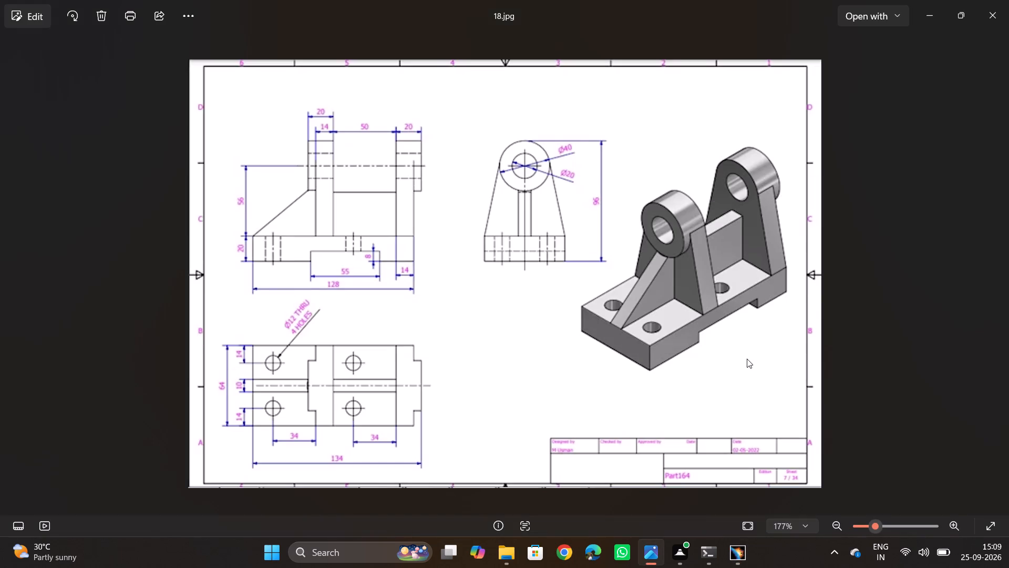
key(alt+Tab)
middle_drag(678, 417, 573, 286)
drag(678, 417, 572, 282)
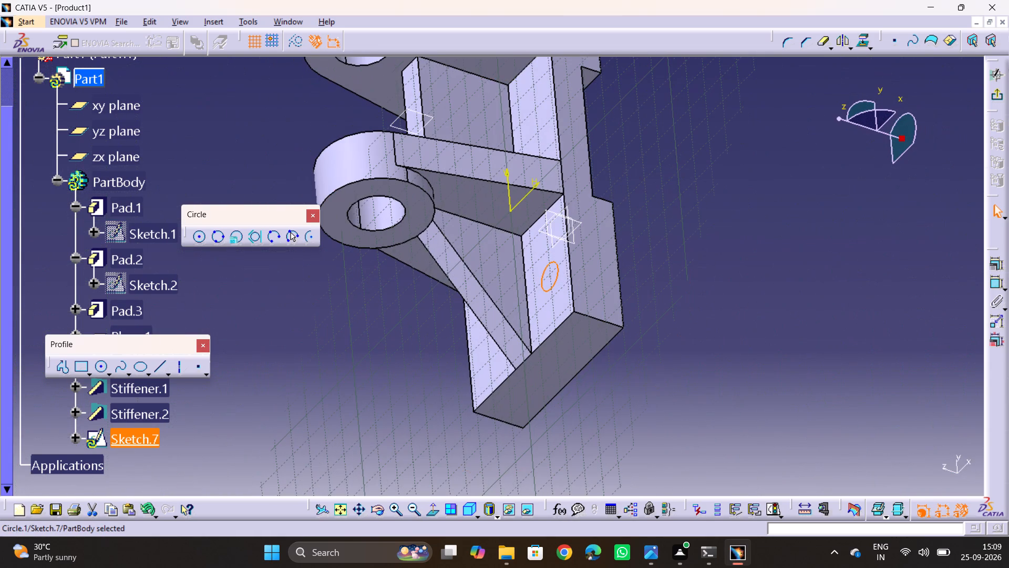
click(347, 512)
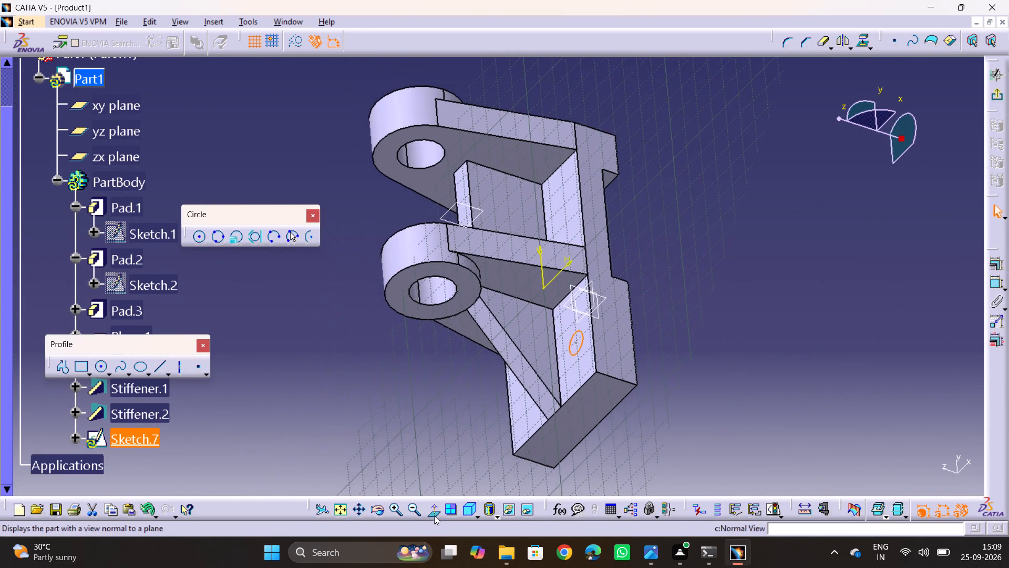
click(434, 515)
key(alt+Tab)
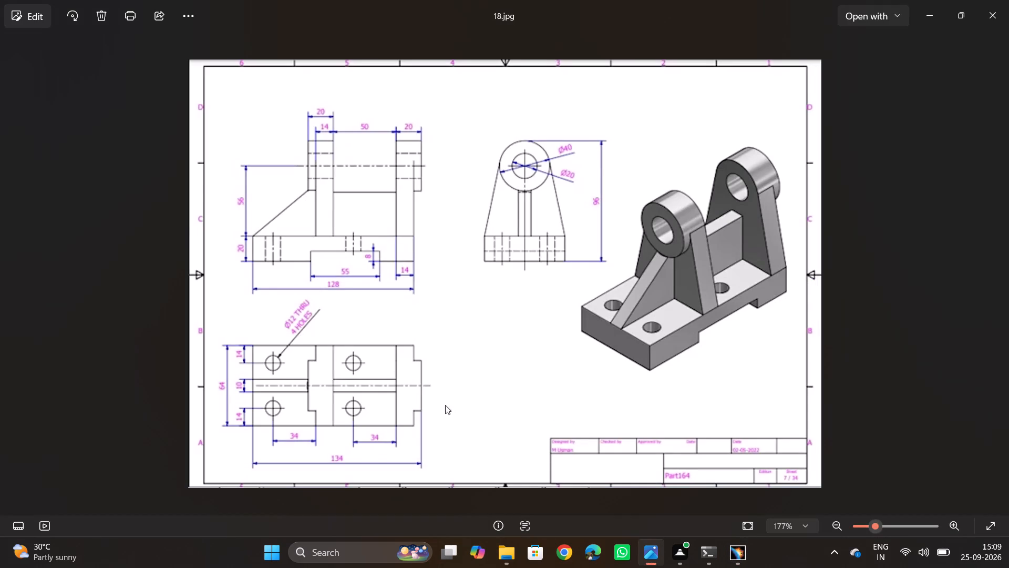
key(alt+Tab)
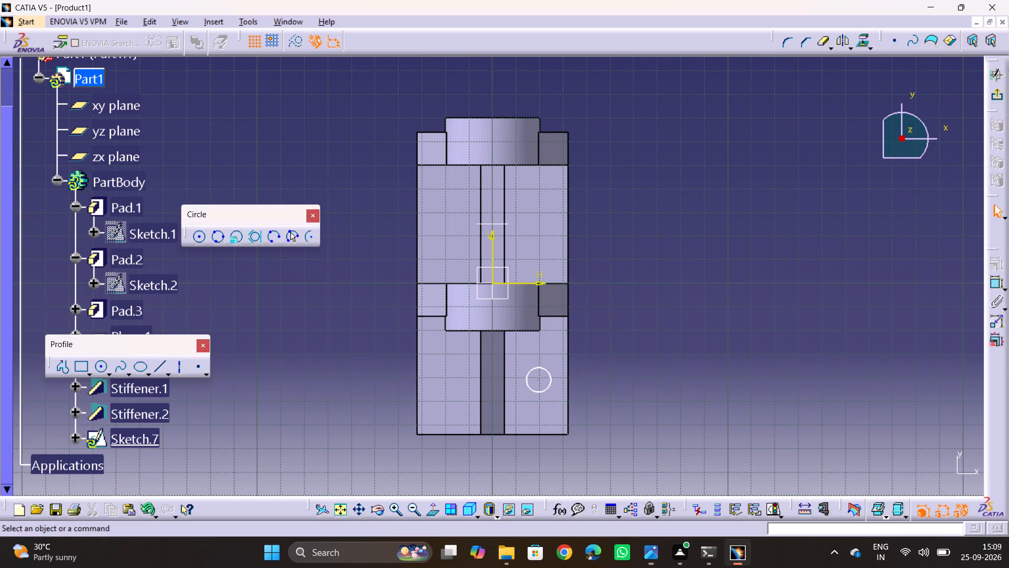
key(alt+Tab)
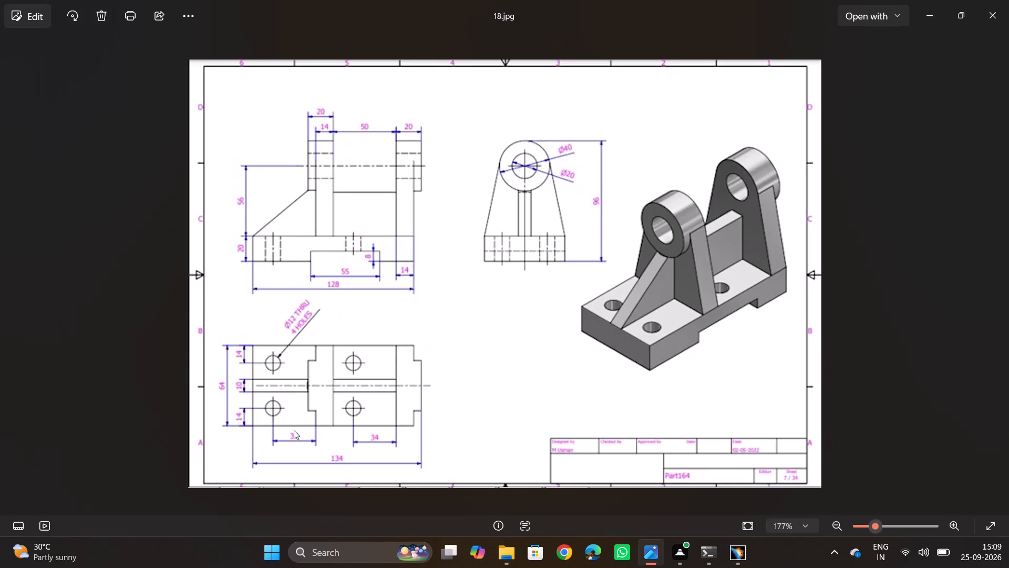
key(alt+Tab)
Dimension the circle's centre from the outer face edge of the lug beside the sloping stiffener at 34 mm.
ctrl+middle_drag(654, 399, 652, 352)
middle_drag(602, 386, 602, 309)
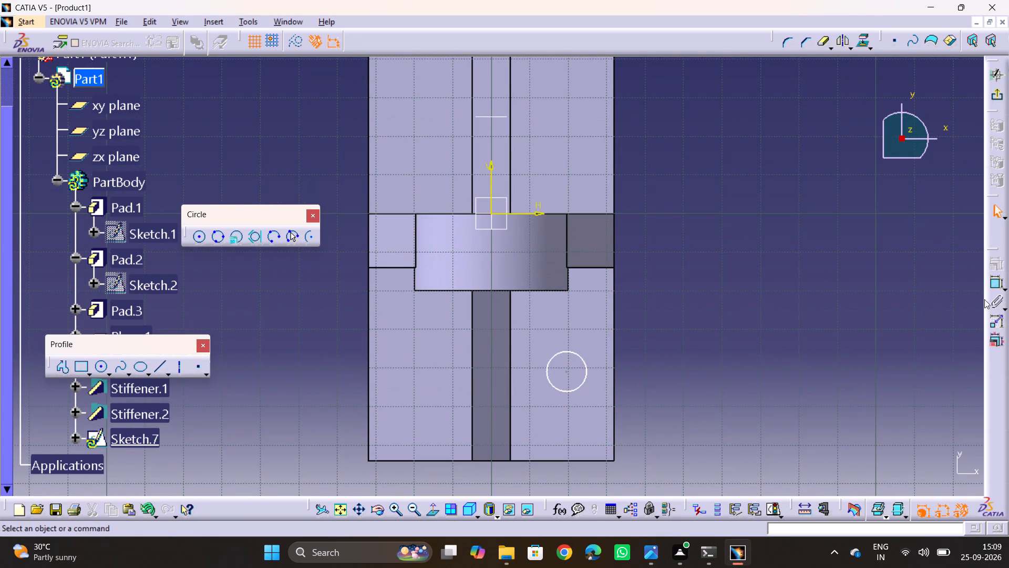
click(1001, 282)
key(alt+Tab)
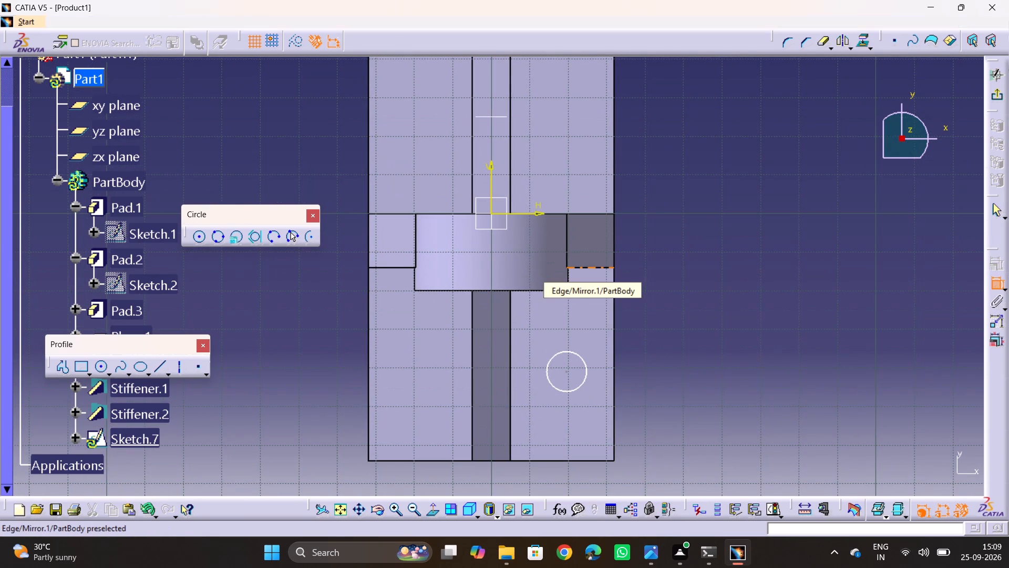
key(alt+Tab)
click(592, 268)
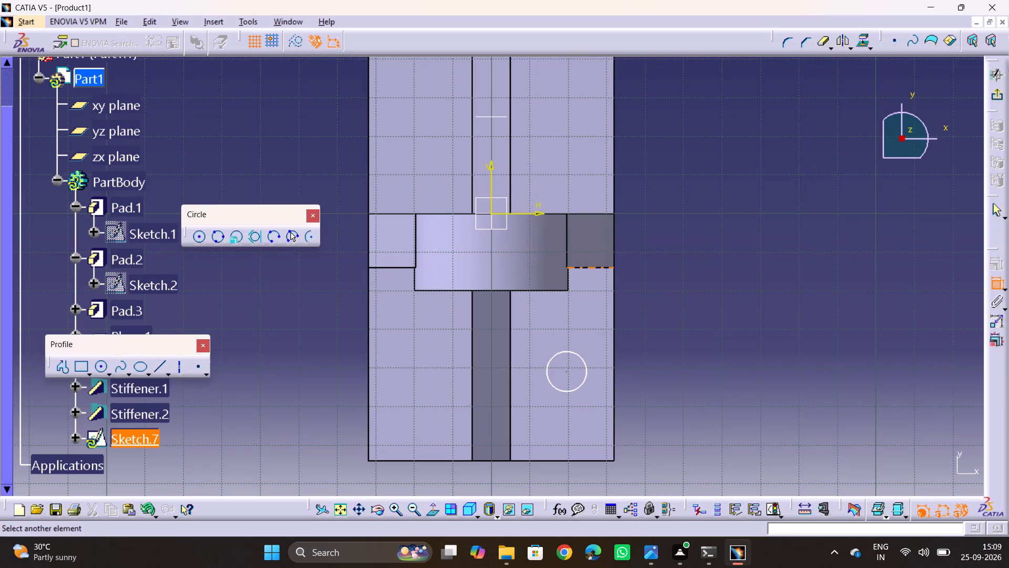
click(567, 371)
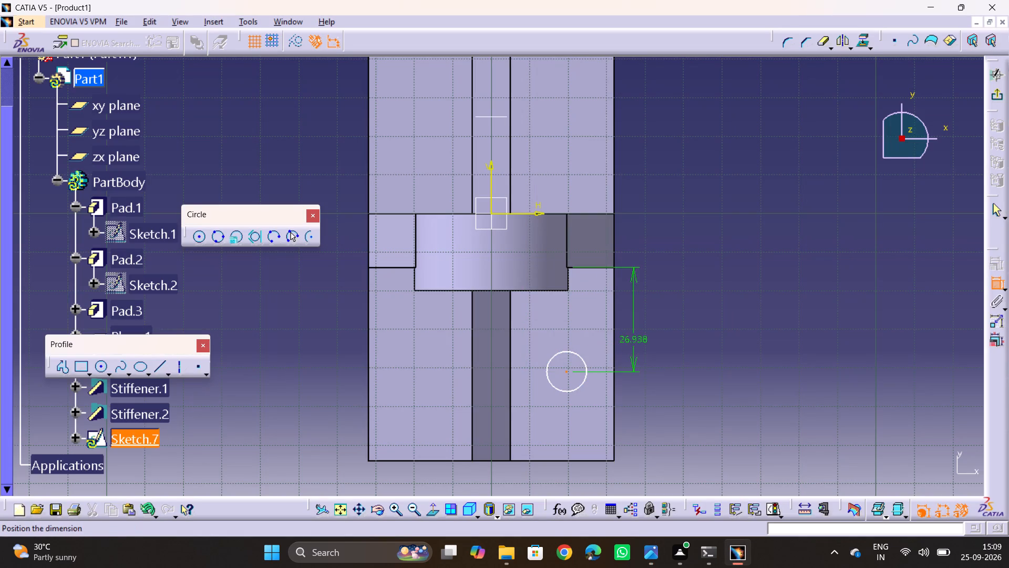
click(663, 323)
double_click(656, 323)
text(34)
key(Return)
click(789, 384)
Dimension the circle's centre from the base's nearest long side edge at 14 mm.
key(alt+Tab)
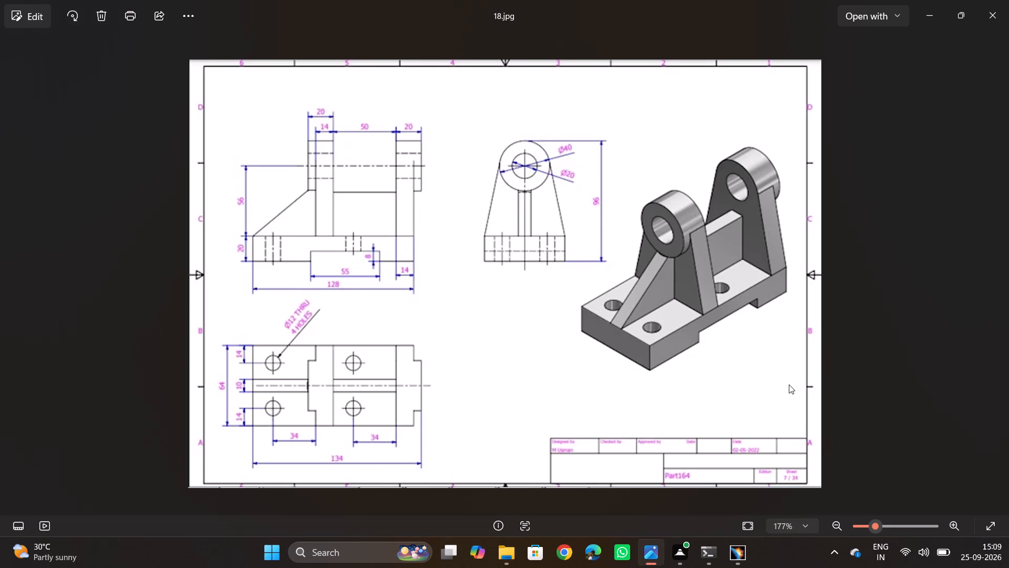
key(alt+Tab)
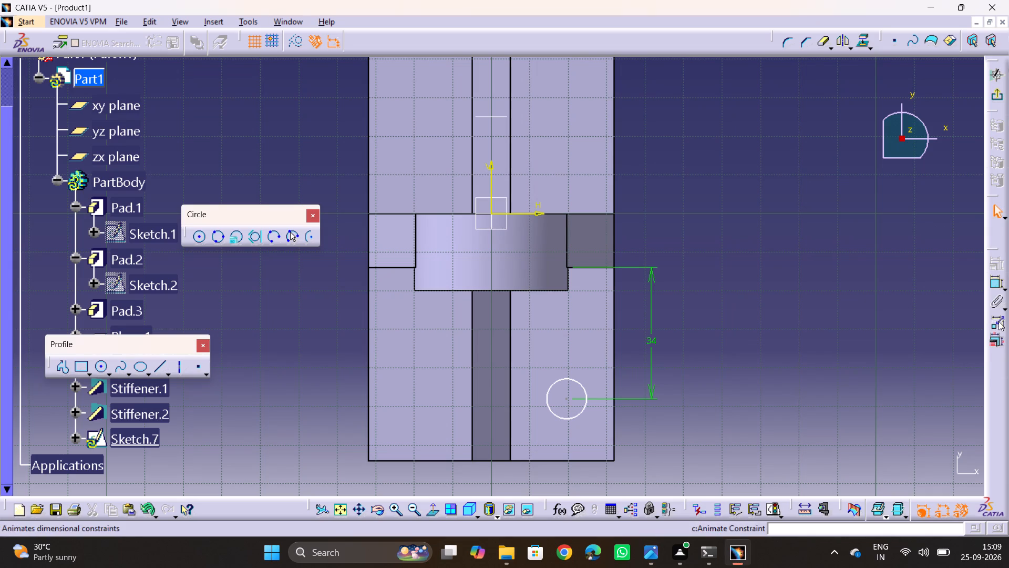
click(991, 281)
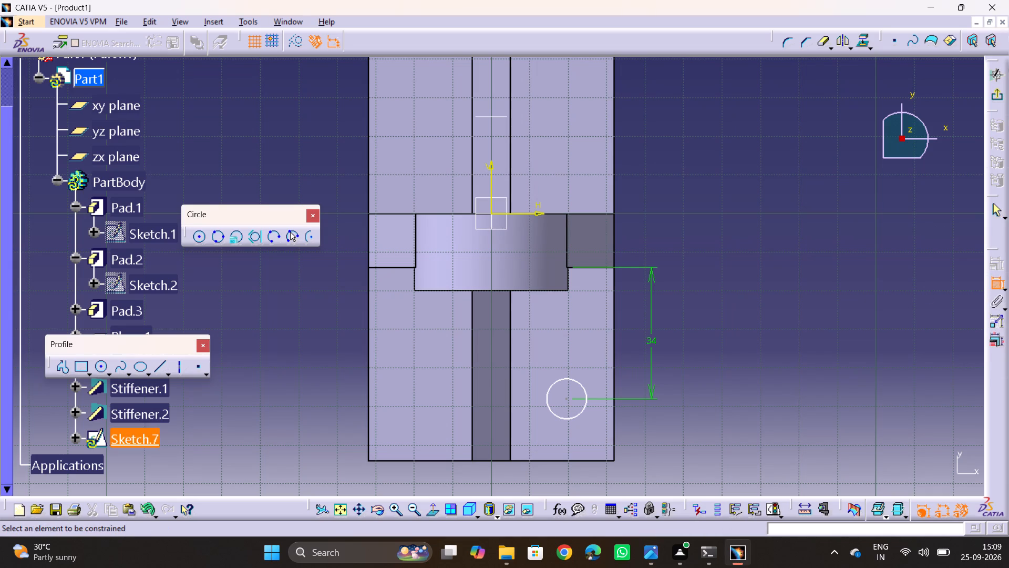
click(566, 399)
click(615, 429)
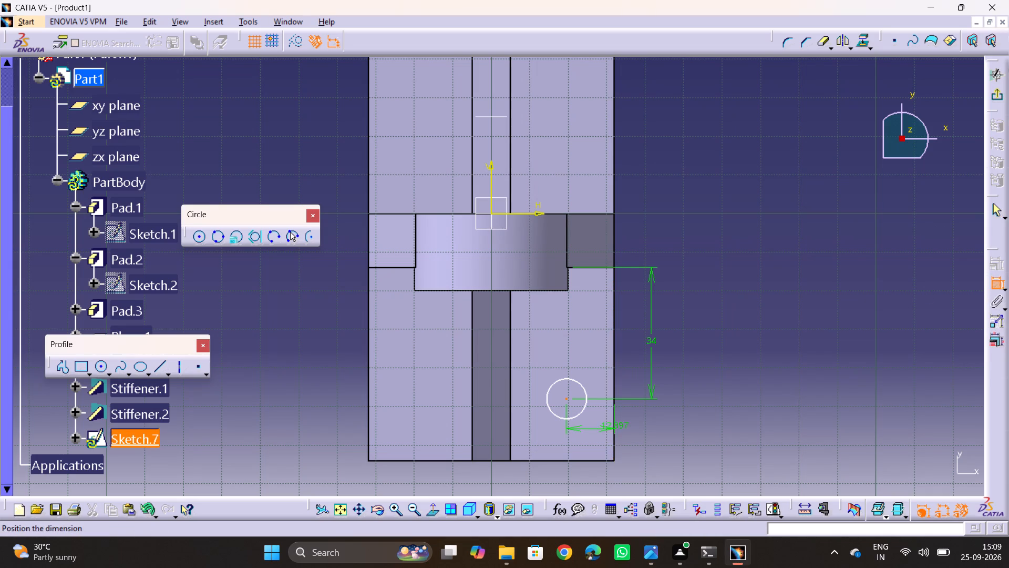
click(600, 479)
double_click(593, 472)
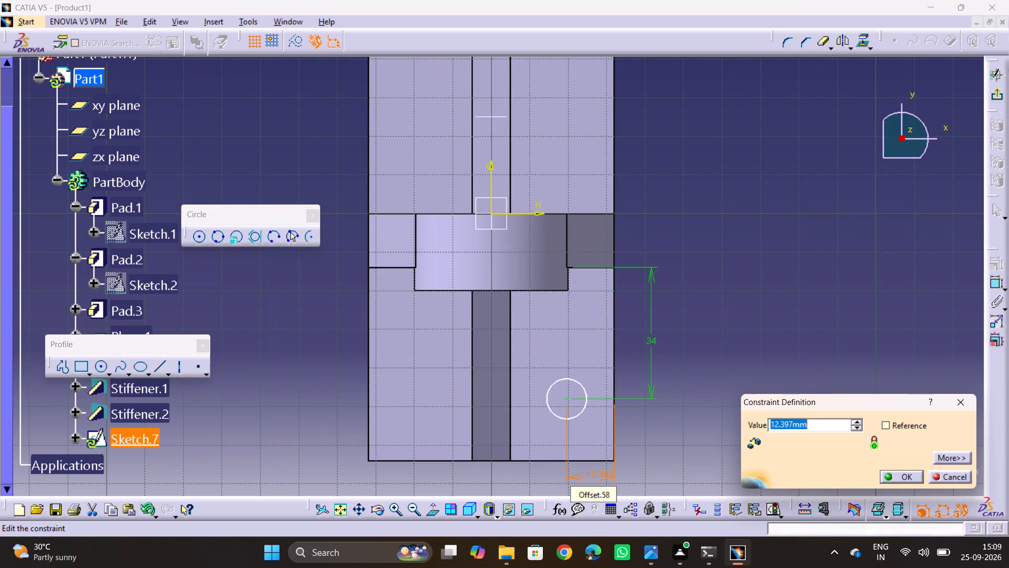
text(14)
key(Return)
click(687, 439)
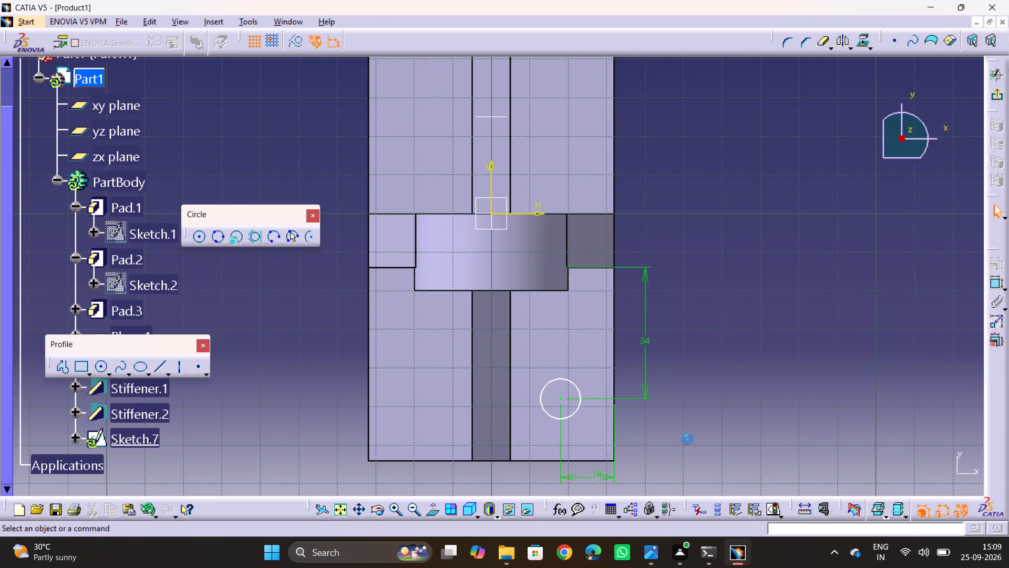
Dimension the hole circle's diameter at 12 mm, as given in the 18.jpg drawing.
key(alt+Tab)
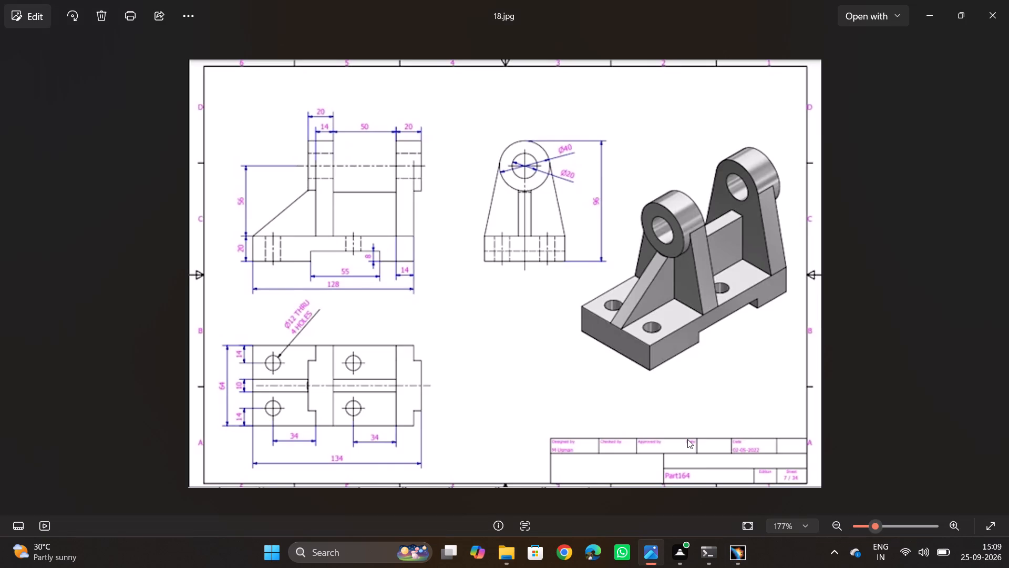
key(alt+Tab)
click(987, 284)
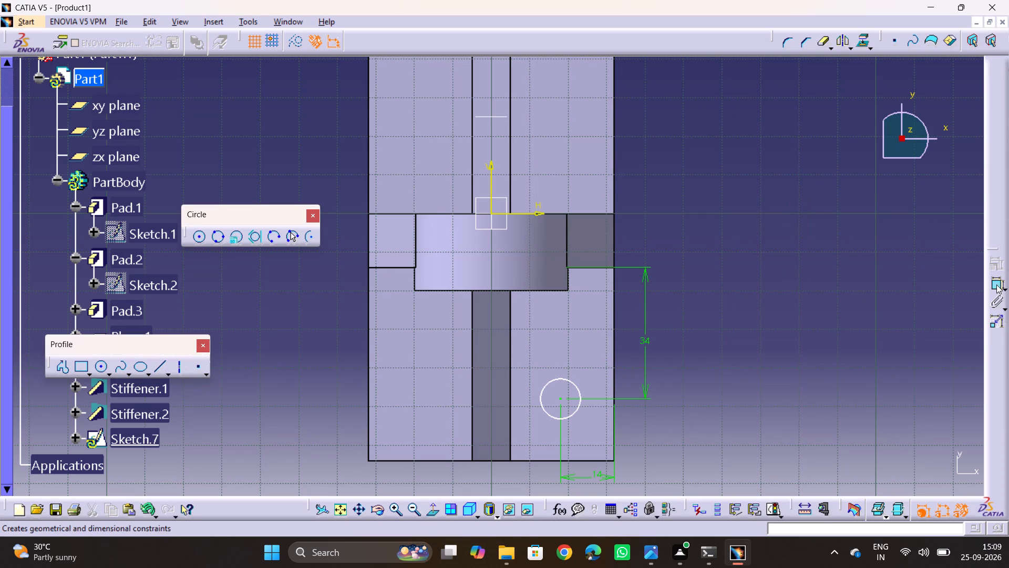
click(996, 285)
click(548, 384)
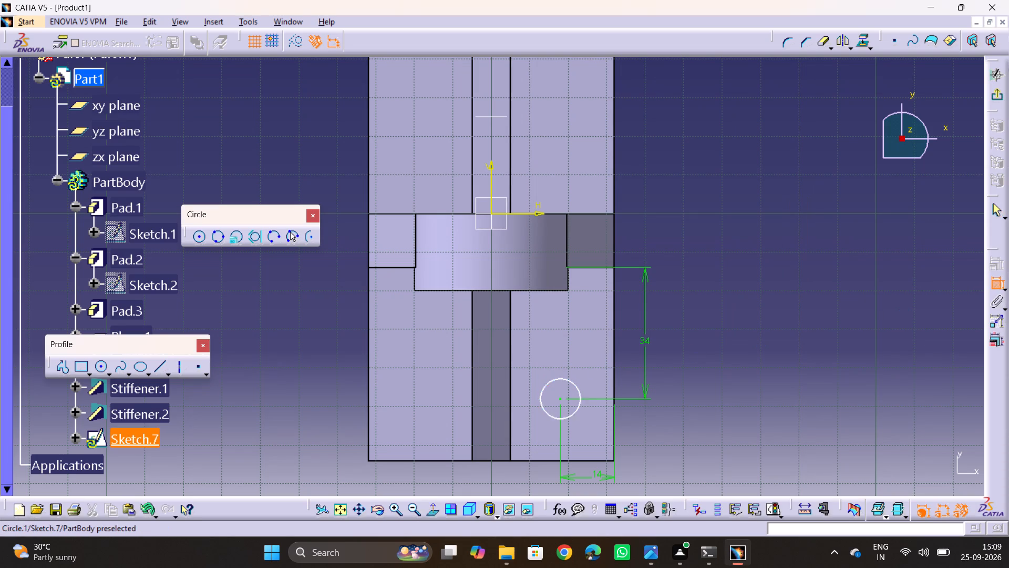
click(552, 363)
double_click(555, 360)
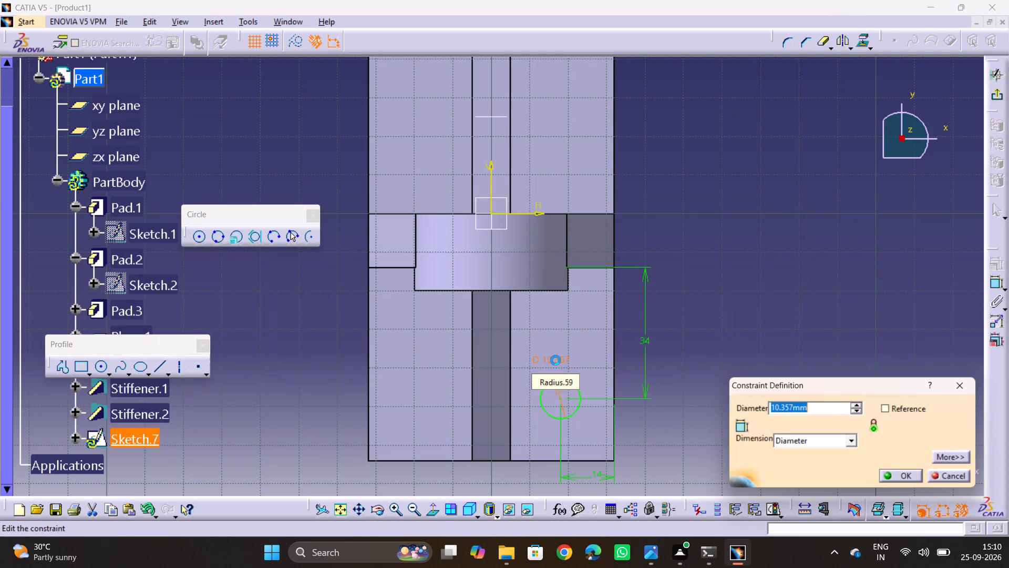
text(12)
key(Return)
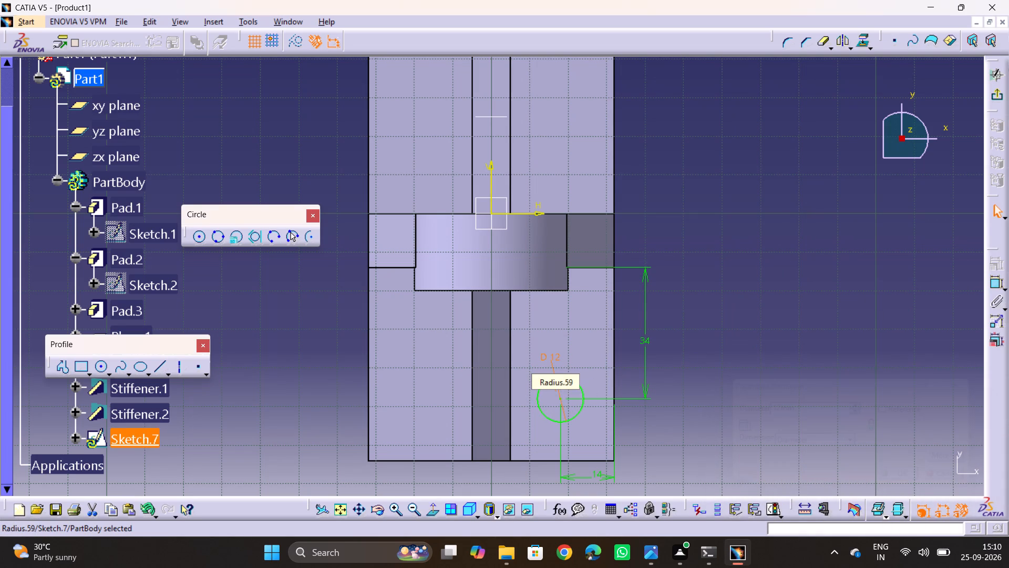
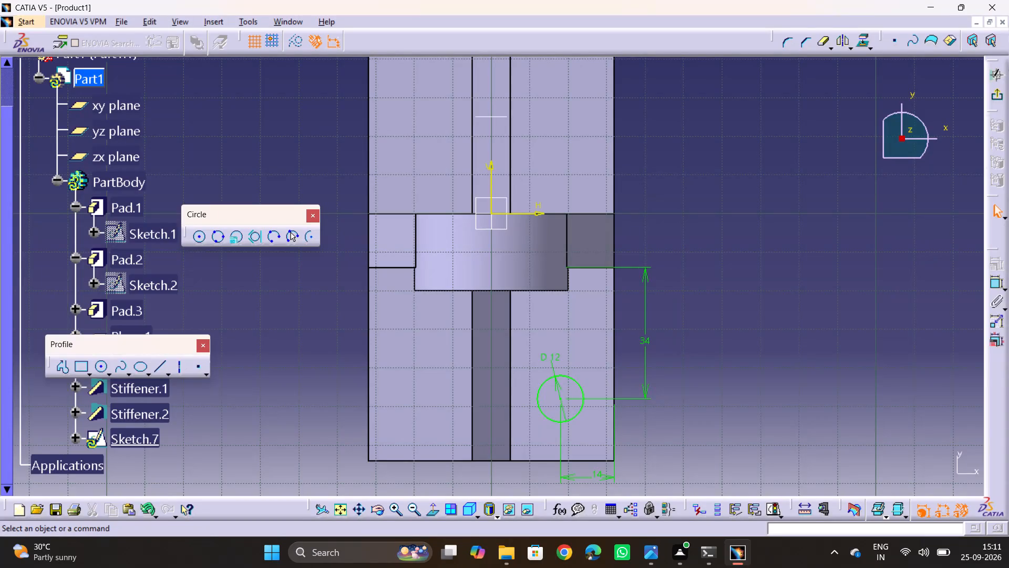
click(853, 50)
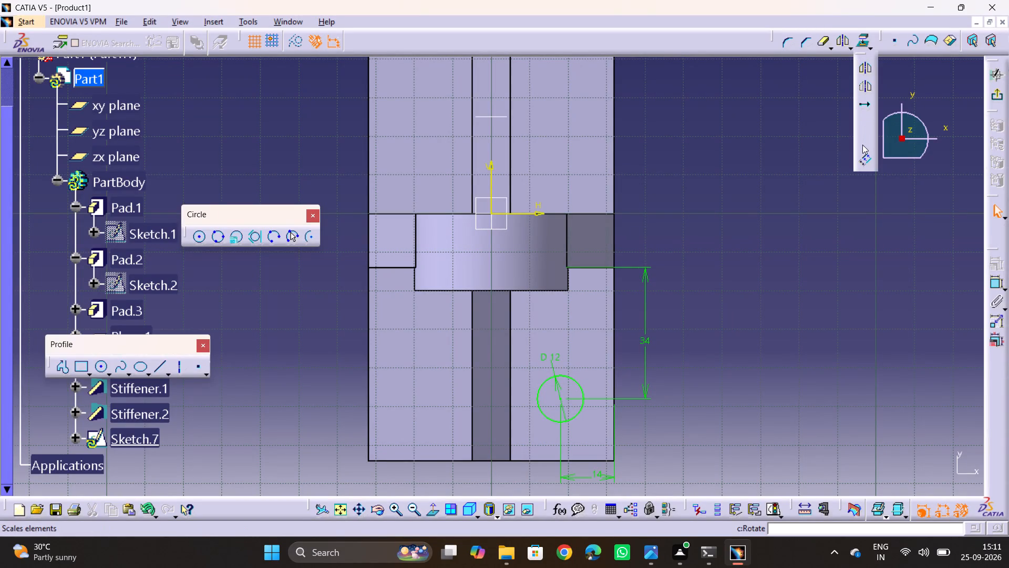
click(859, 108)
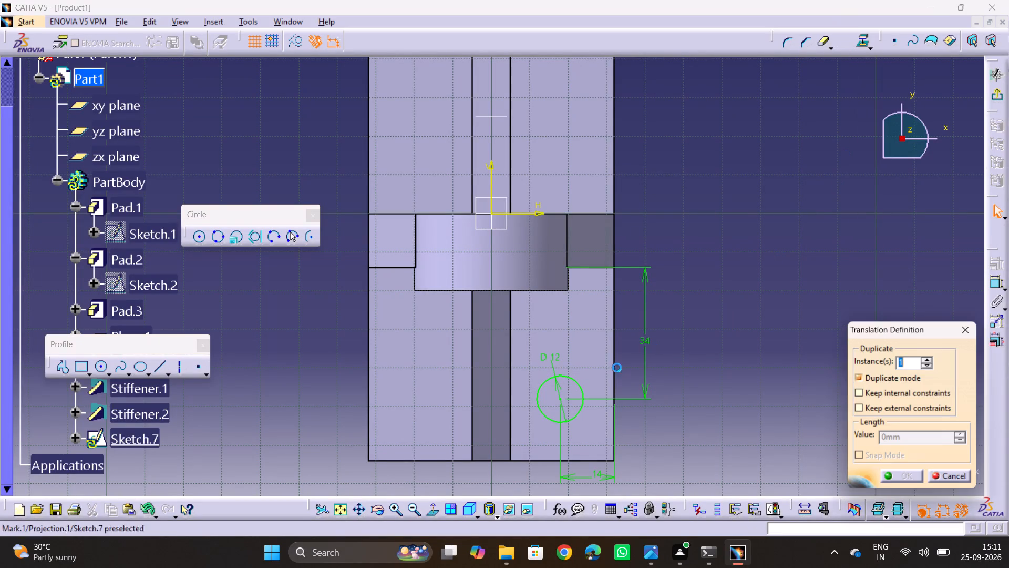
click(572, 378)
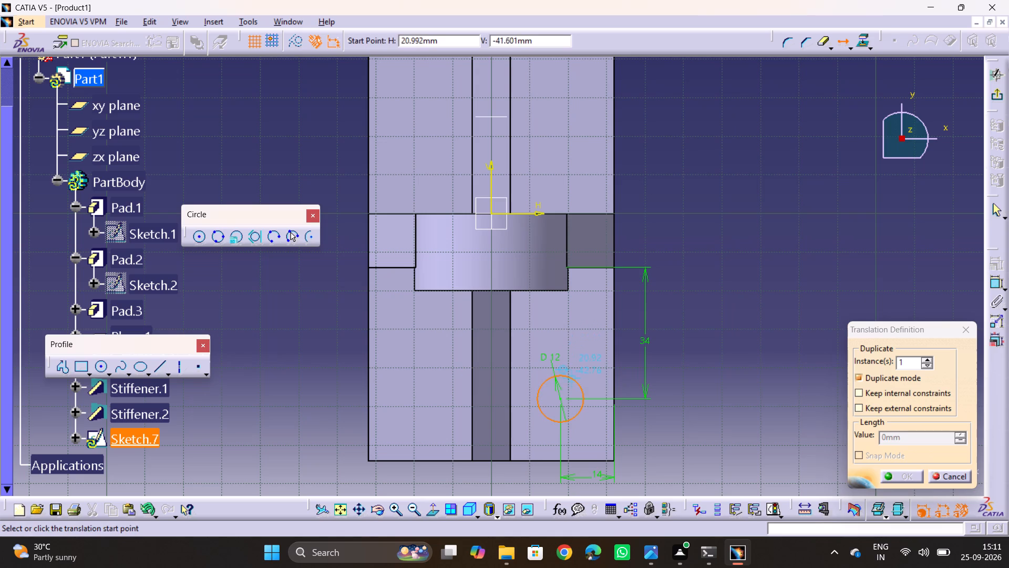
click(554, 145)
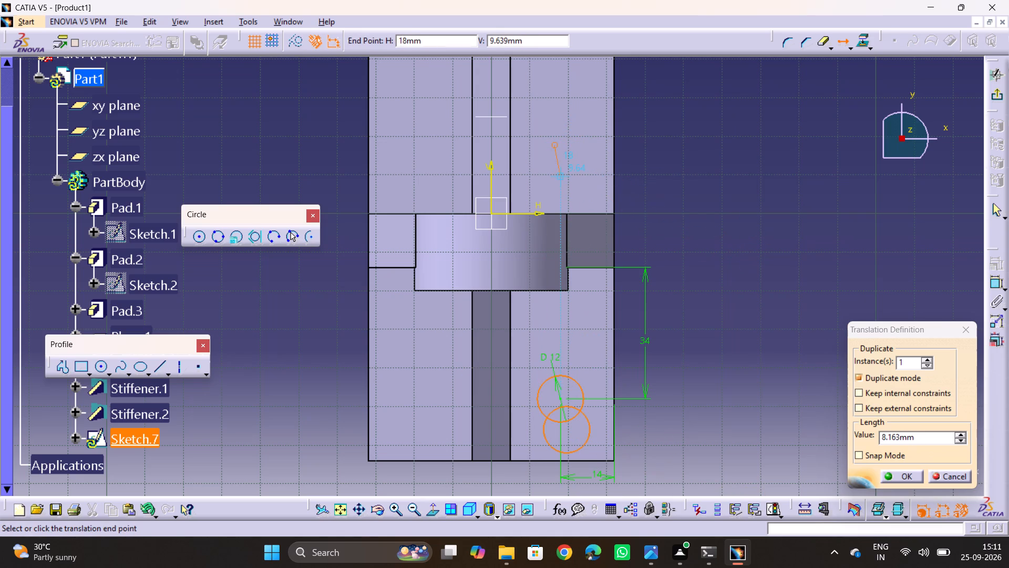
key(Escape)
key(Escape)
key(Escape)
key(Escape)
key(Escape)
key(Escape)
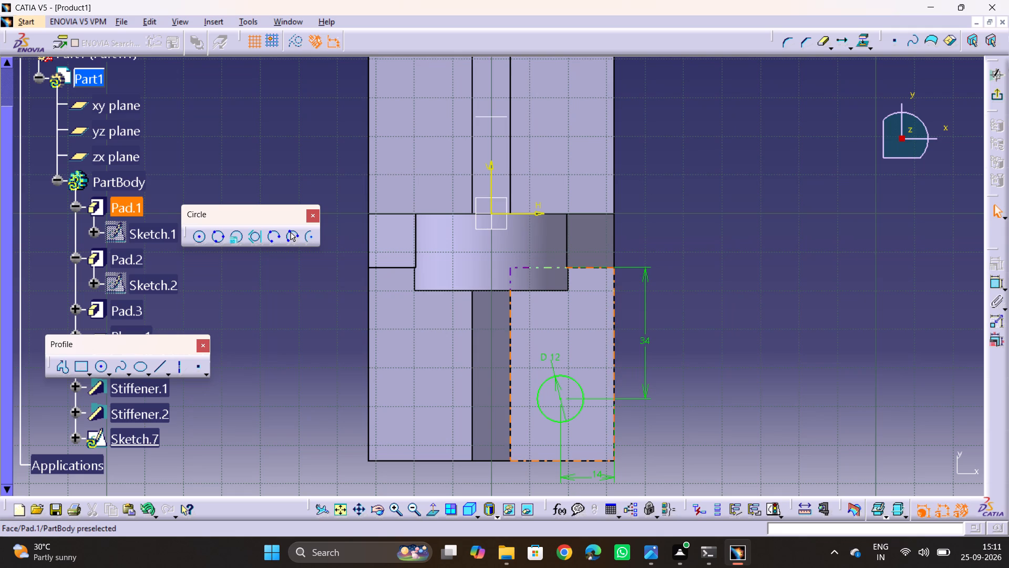
Mirror the 12 mm hole circle about the sketch's horizontal axis.
drag(523, 348, 570, 471)
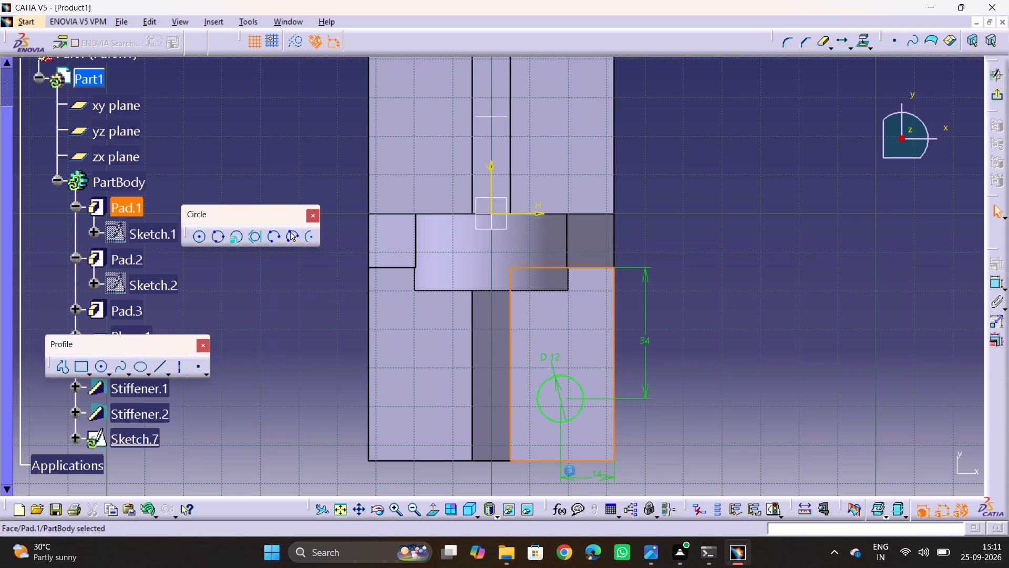
drag(570, 471, 599, 480)
click(785, 392)
drag(700, 349, 536, 472)
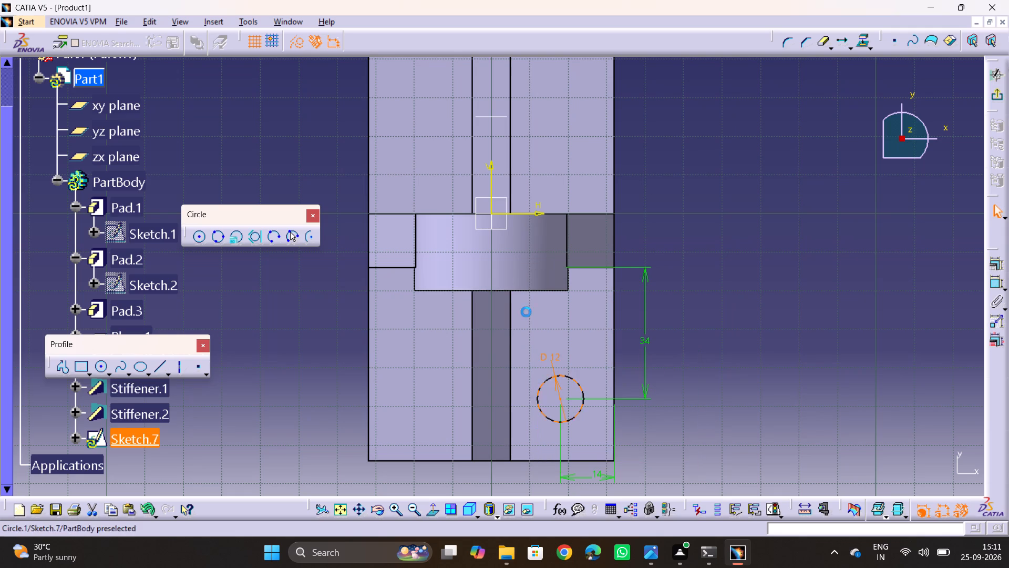
click(852, 48)
click(863, 65)
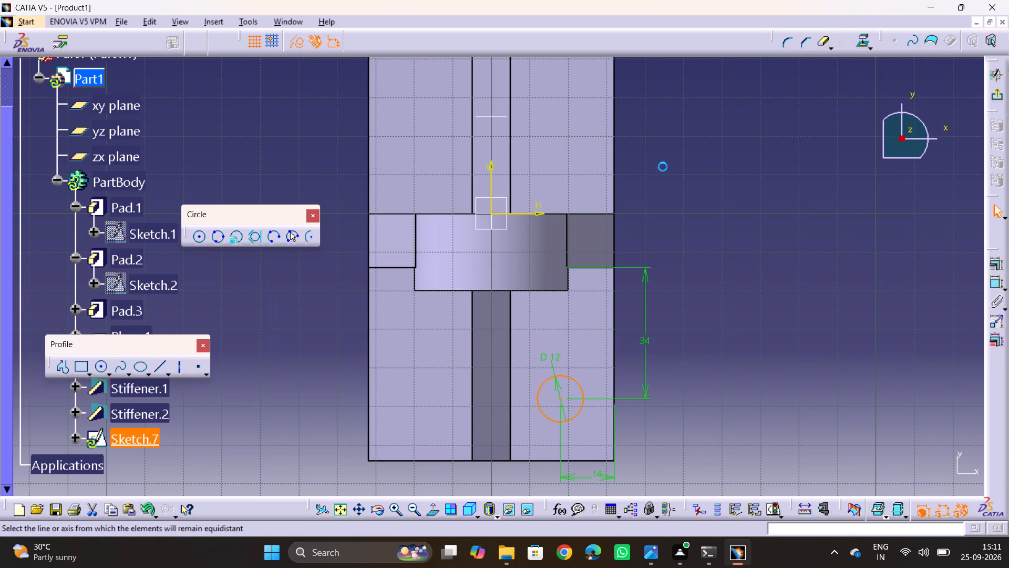
click(533, 215)
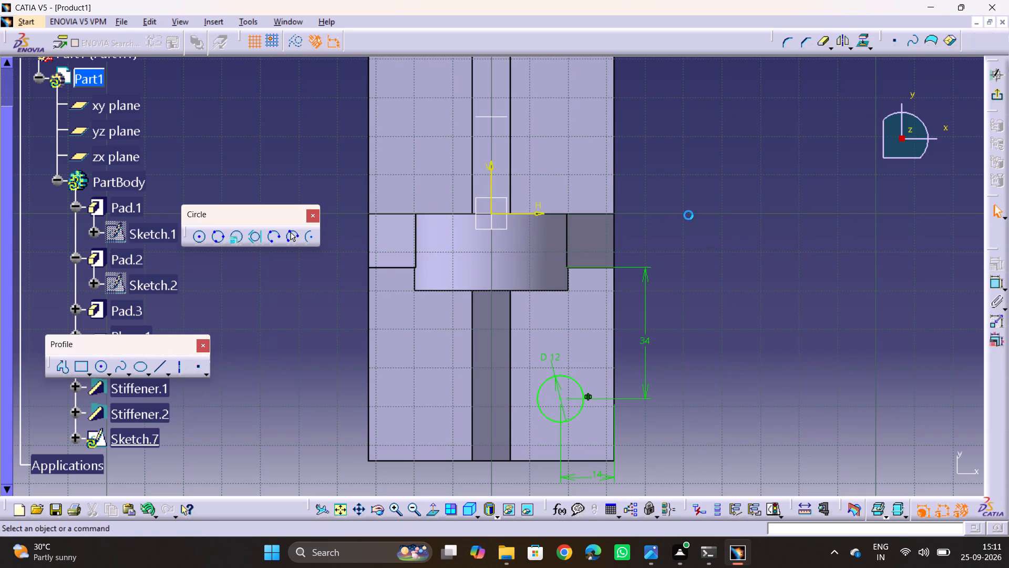
ctrl+middle_drag(711, 204, 733, 247)
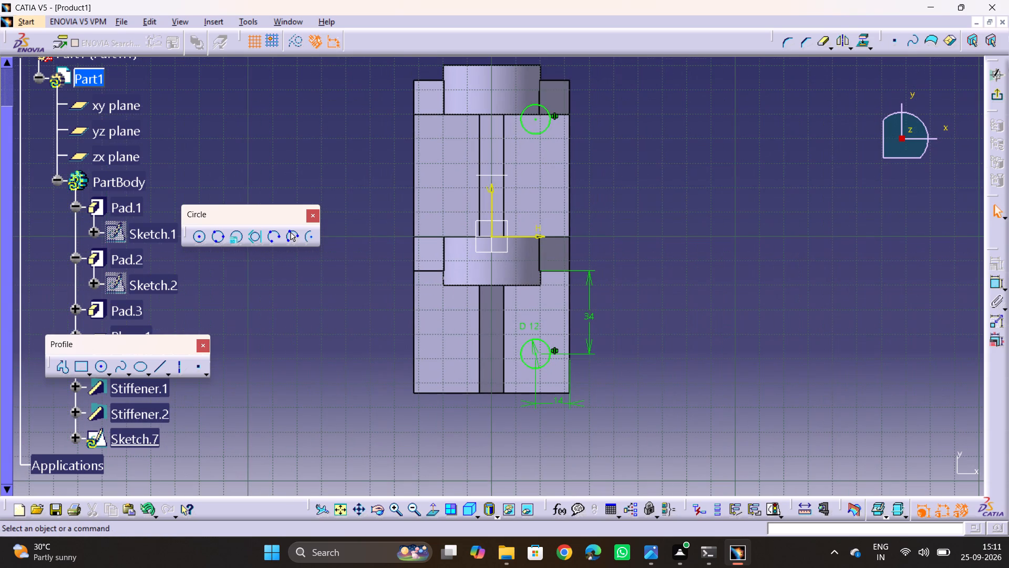
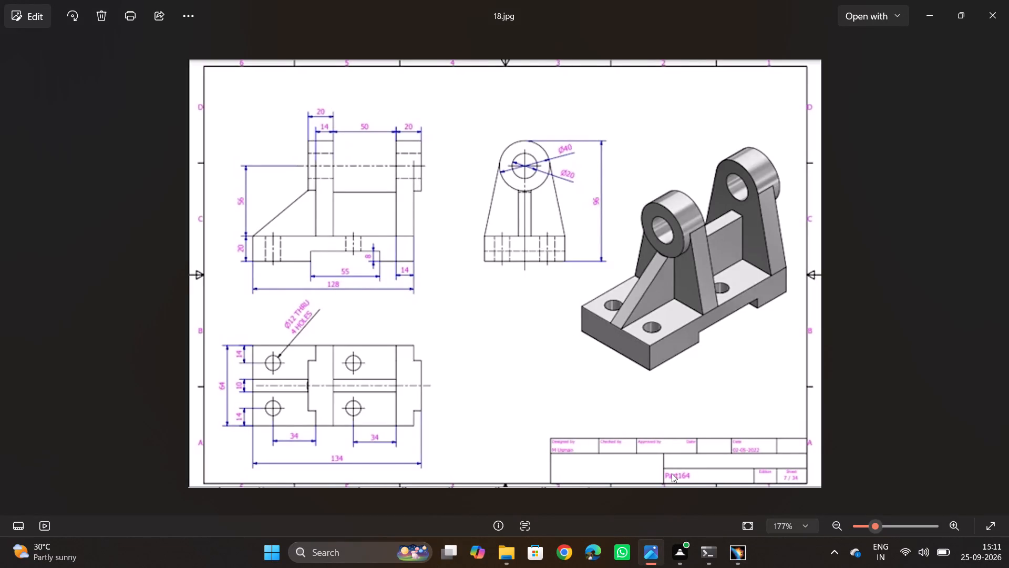
Switch to CATIA and mirror both 12 mm hole circles about the sketch's vertical axis.
click(728, 553)
middle_drag(733, 290, 754, 343)
click(715, 290)
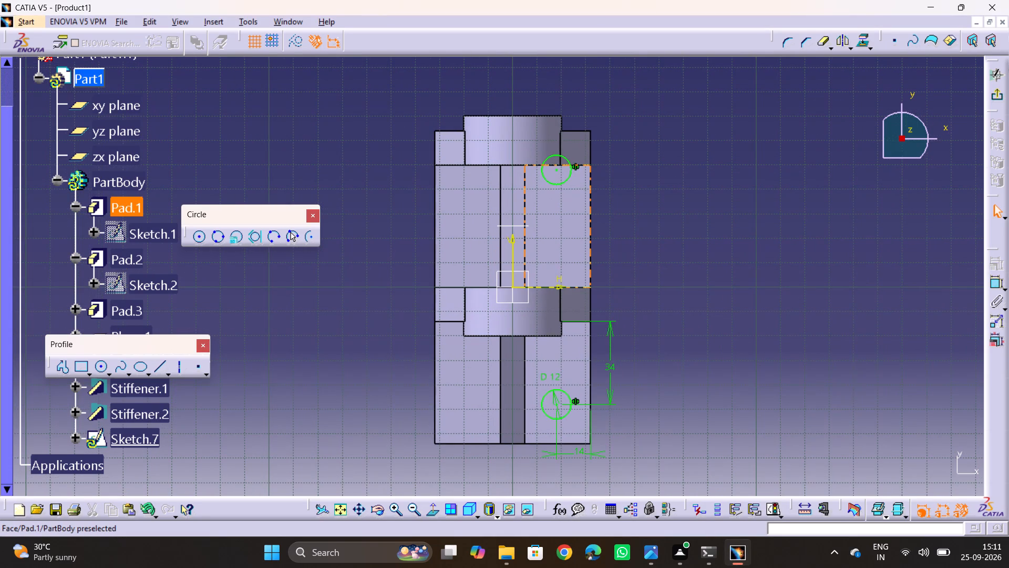
drag(555, 172, 555, 235)
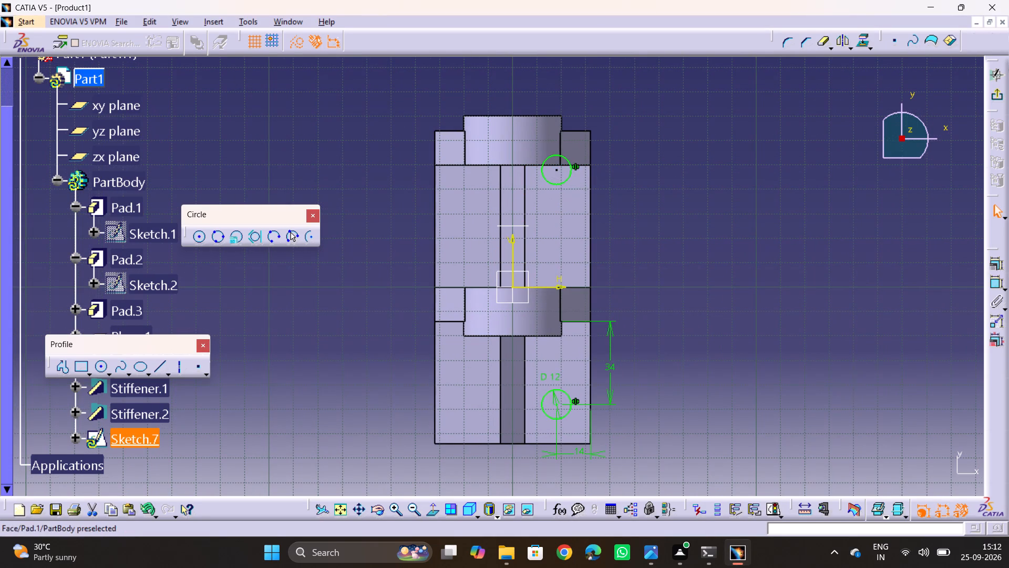
click(654, 299)
drag(516, 77, 640, 460)
click(838, 39)
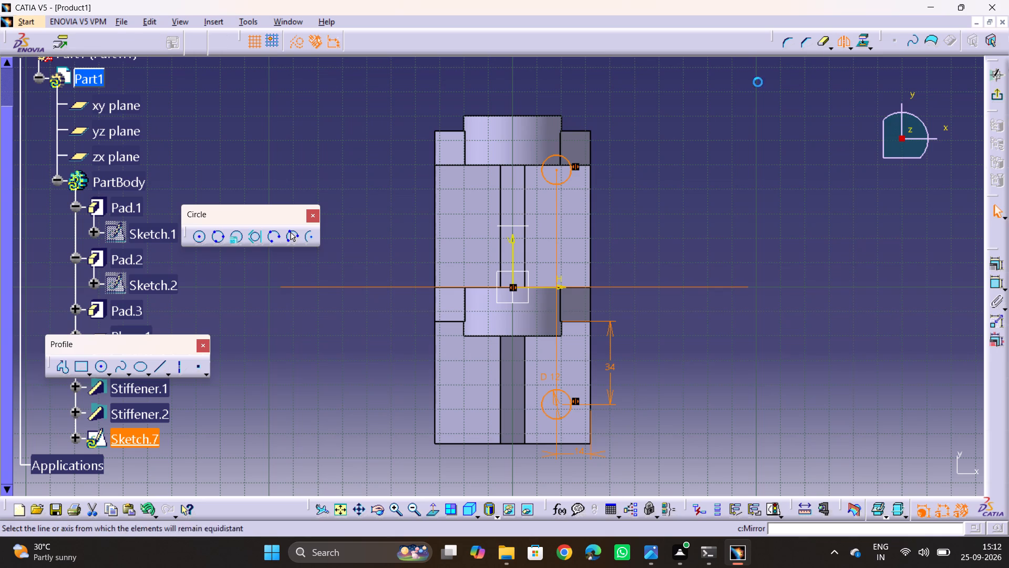
click(511, 255)
click(741, 235)
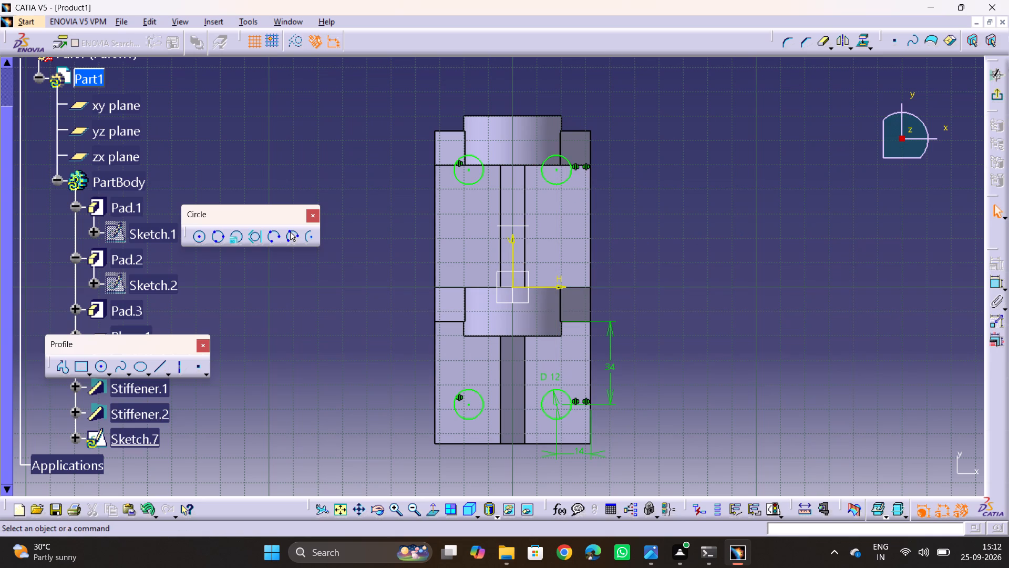
key(Escape)
key(Escape)
Delete the symmetry constraints linking the upper right circle to the upper left circle and to the circle below it.
ctrl+middle_drag(615, 189, 626, 155)
middle_drag(635, 131, 655, 192)
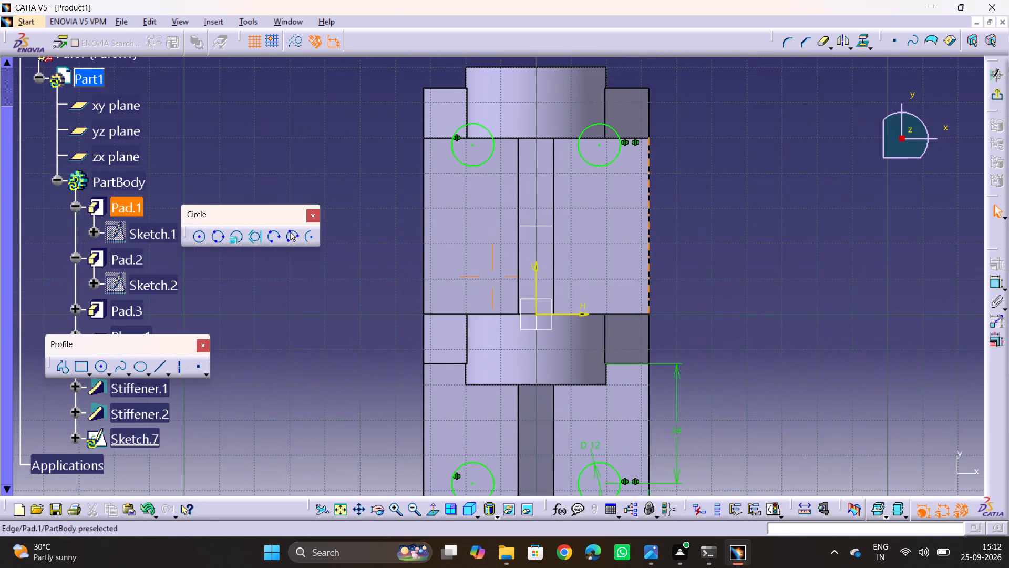
middle_drag(655, 192, 661, 256)
click(648, 249)
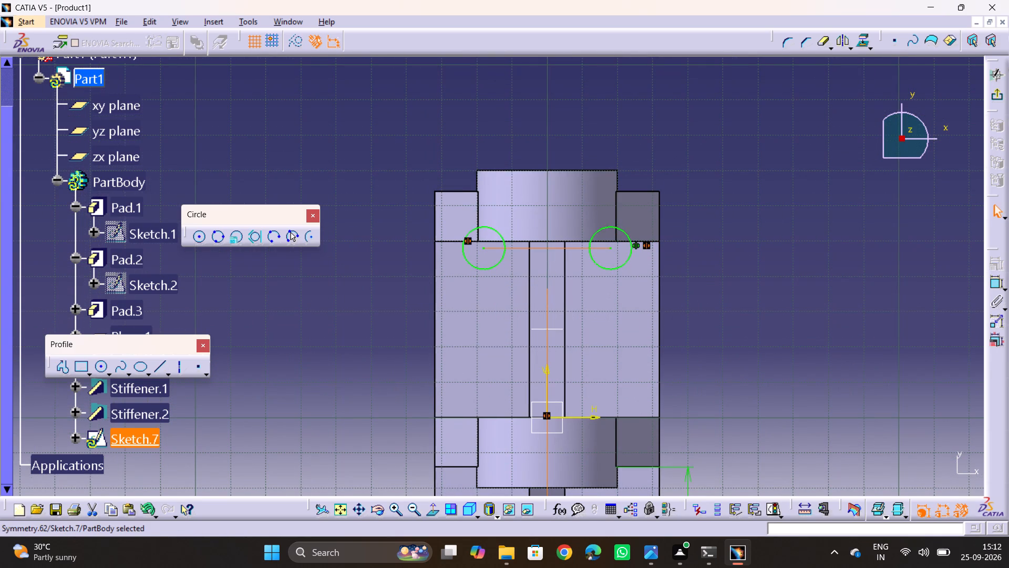
key(Delete)
middle_drag(675, 283, 688, 184)
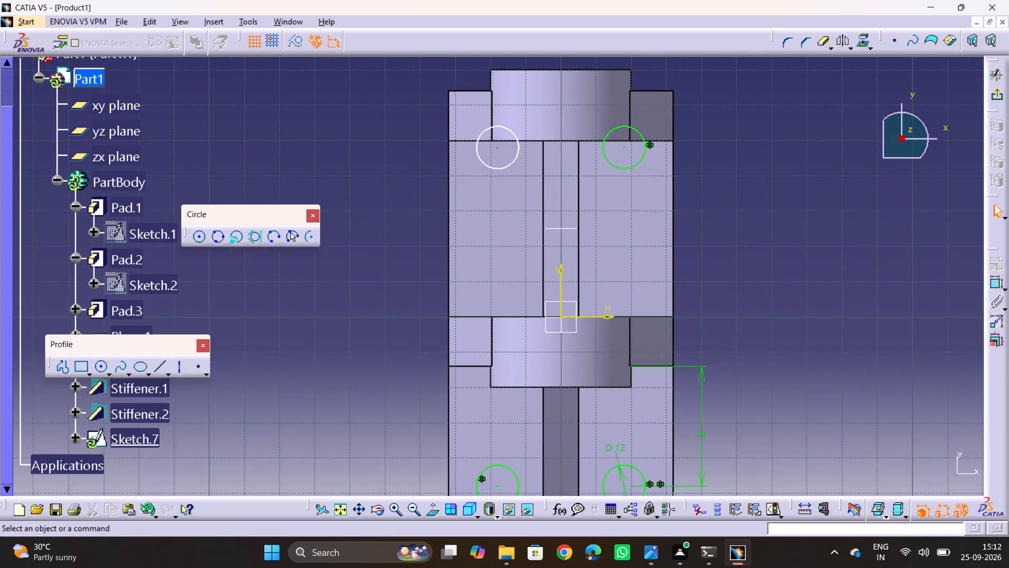
middle_drag(771, 241, 761, 277)
click(642, 183)
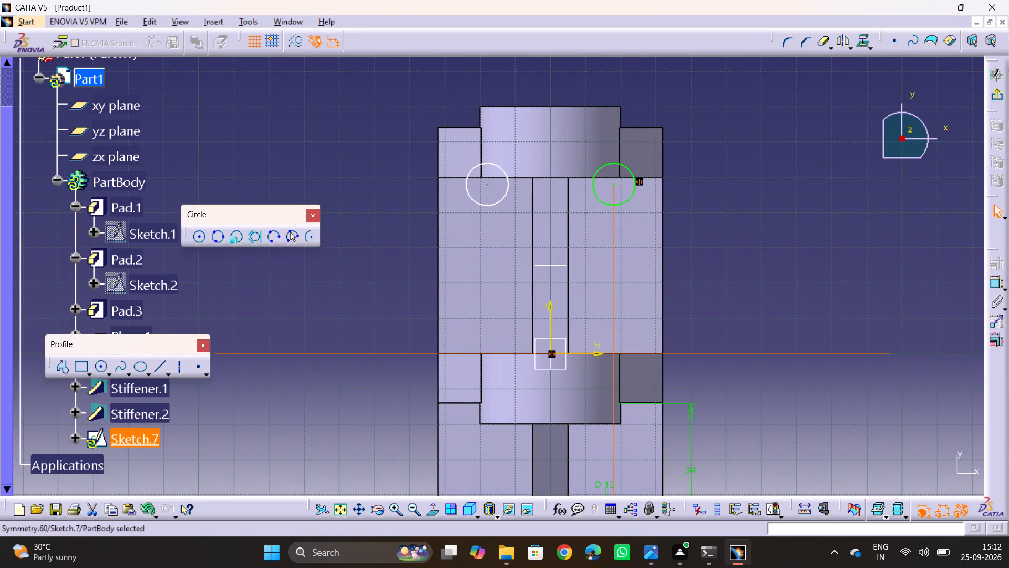
key(Delete)
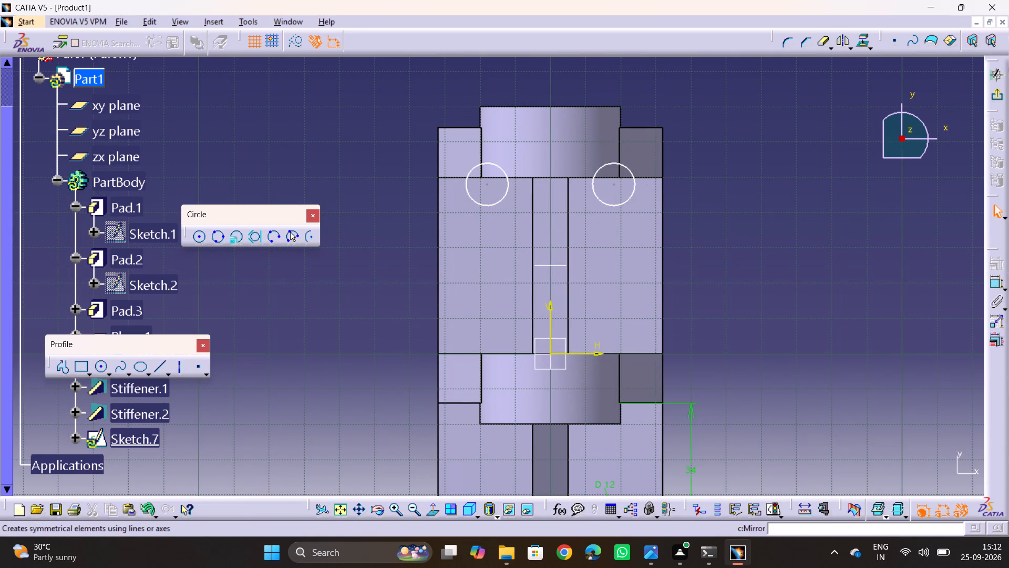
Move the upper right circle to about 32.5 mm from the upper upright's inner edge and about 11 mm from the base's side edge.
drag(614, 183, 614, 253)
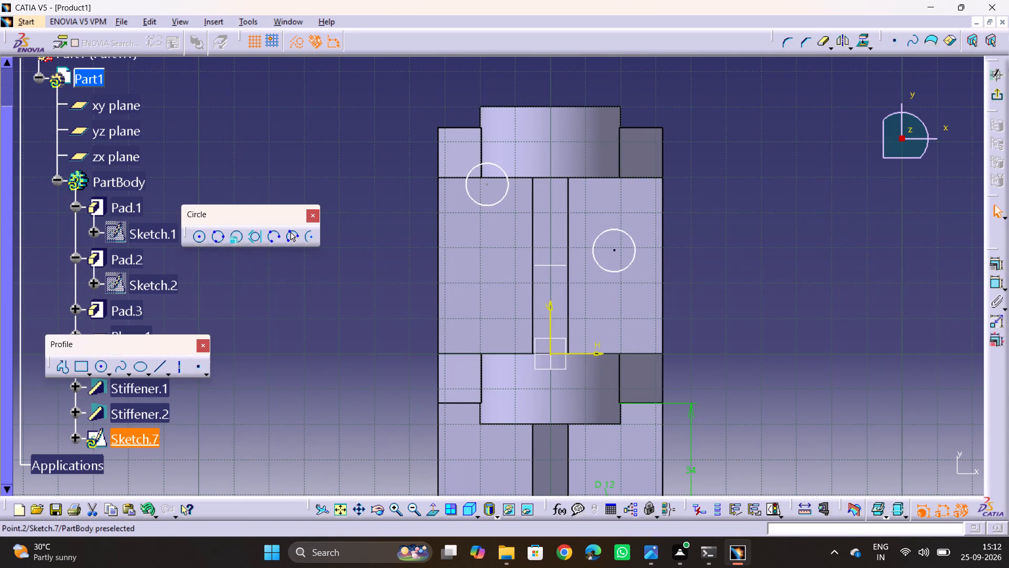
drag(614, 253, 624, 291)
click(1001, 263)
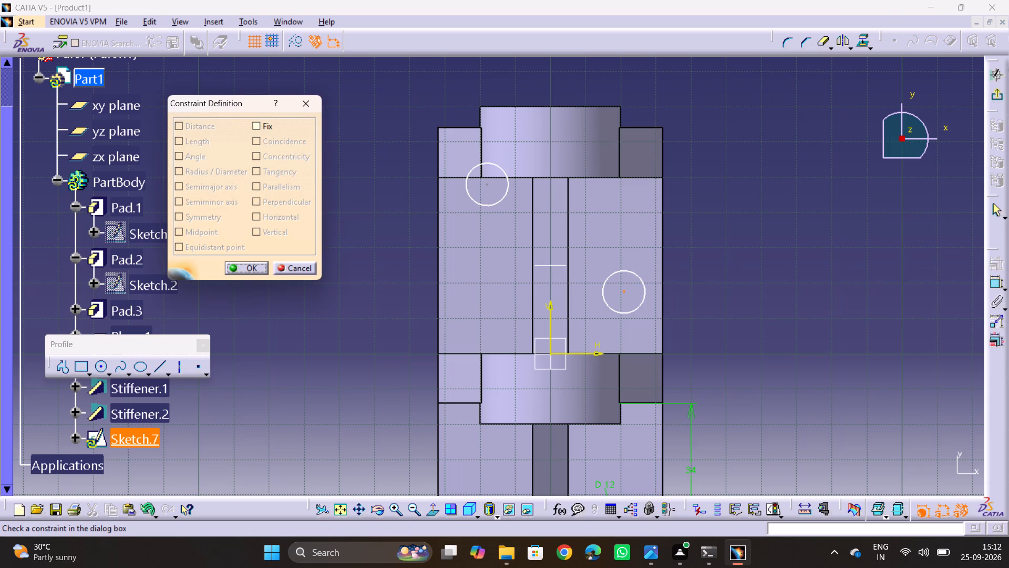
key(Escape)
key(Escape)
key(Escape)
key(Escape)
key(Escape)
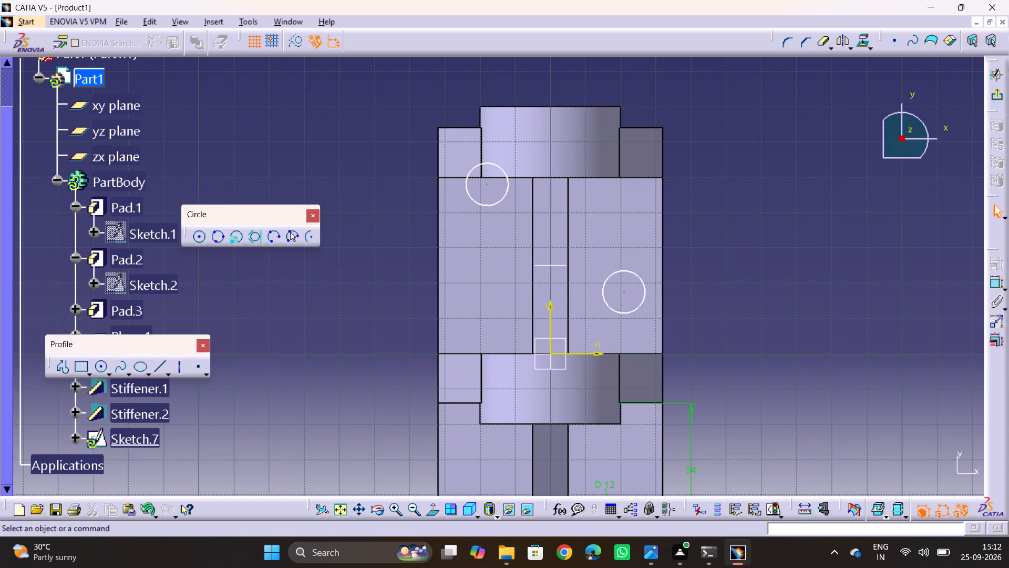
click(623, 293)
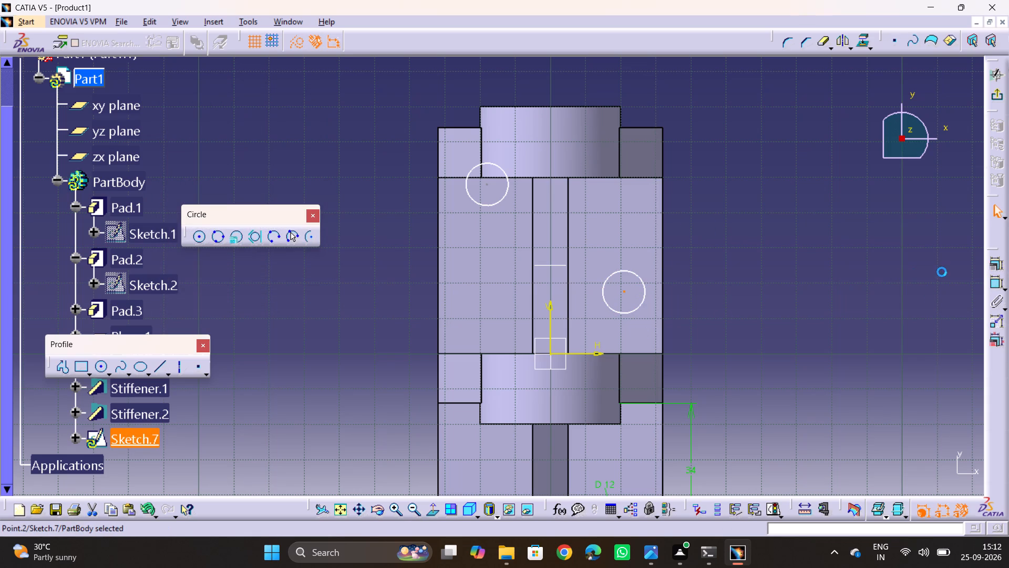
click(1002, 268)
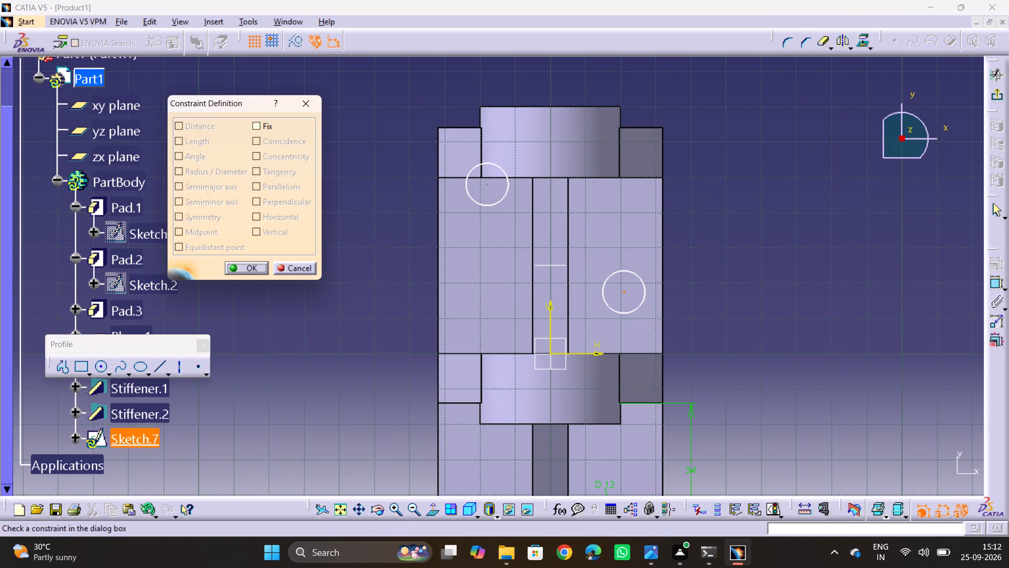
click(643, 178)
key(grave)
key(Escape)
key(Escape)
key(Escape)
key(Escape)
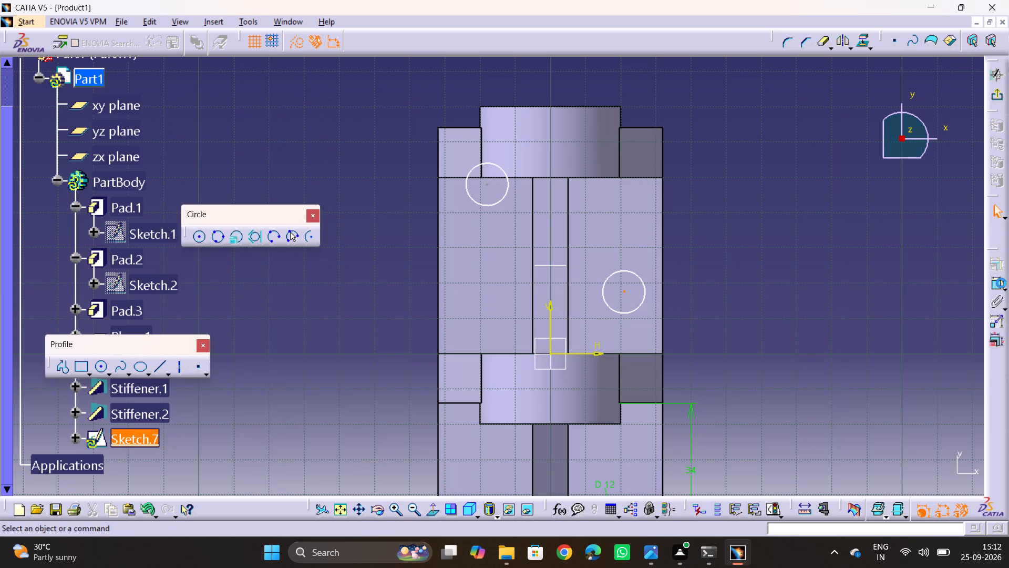
Constrain the upper right circle's centre to 34 mm from the upper upright's inner edge.
click(1001, 283)
click(625, 290)
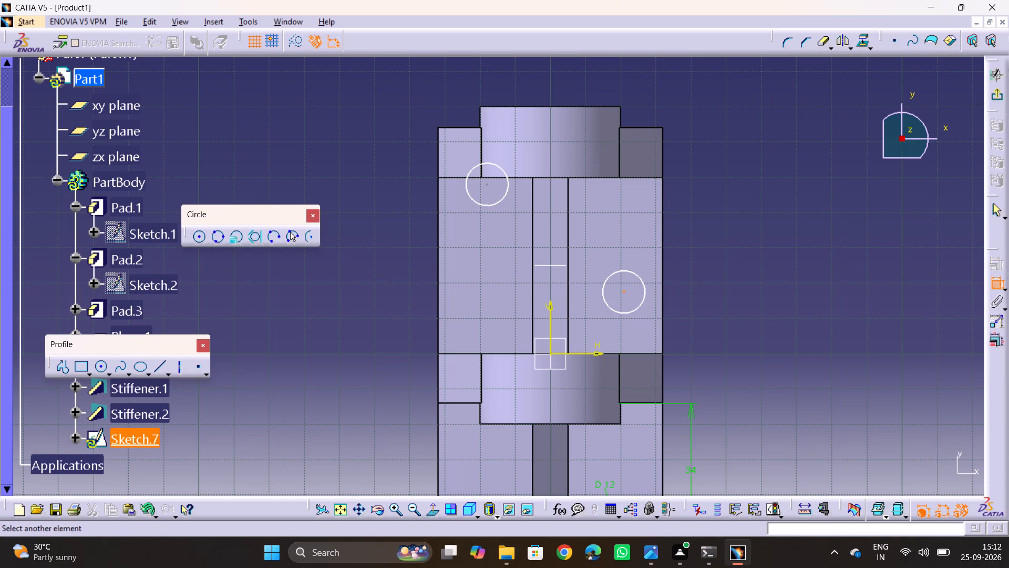
click(635, 178)
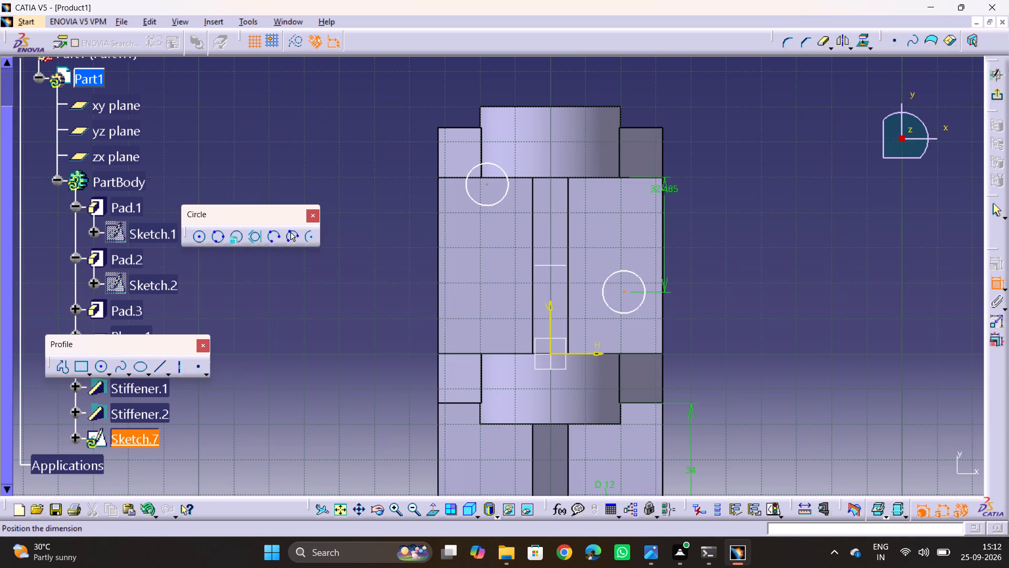
click(689, 207)
double_click(692, 200)
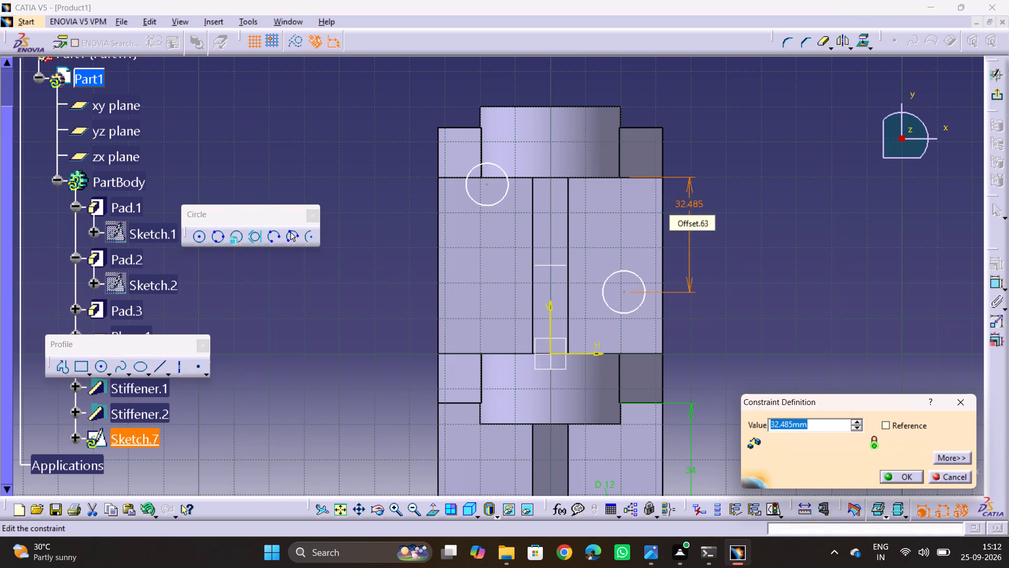
text(34)
key(Return)
click(744, 290)
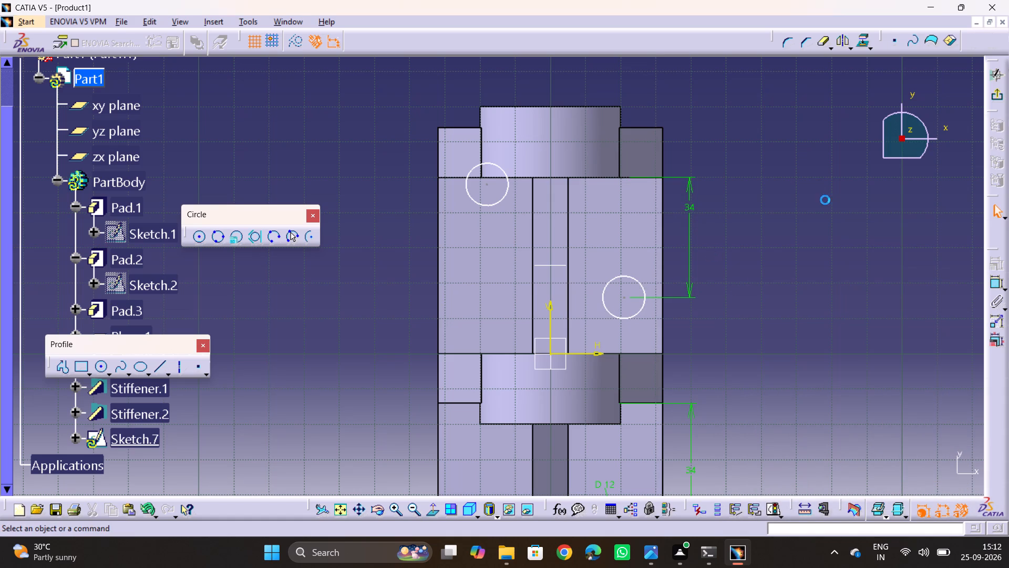
Constrain the upper right circle's centre to 14 mm from the base's right side edge.
click(991, 286)
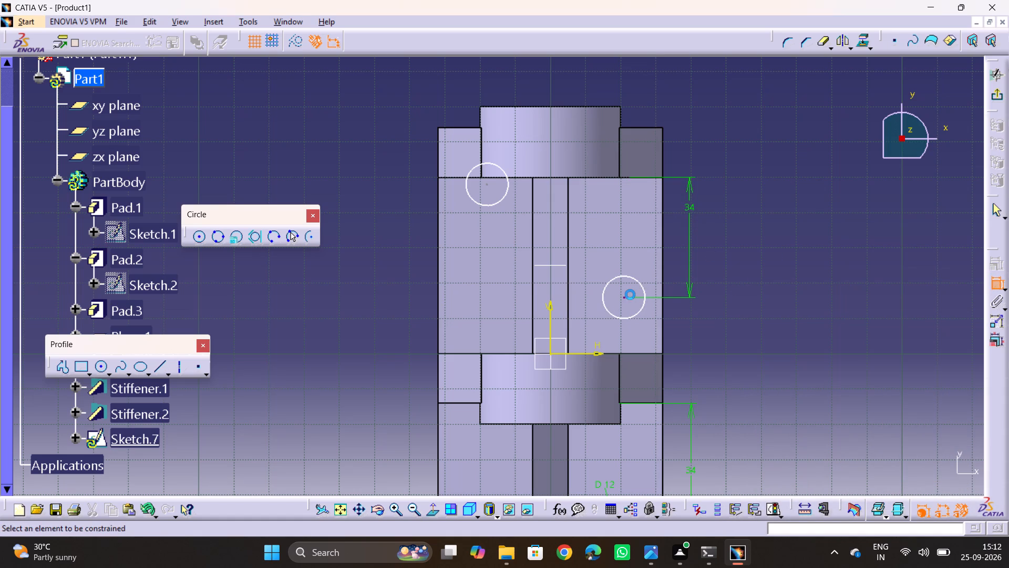
click(624, 297)
click(661, 315)
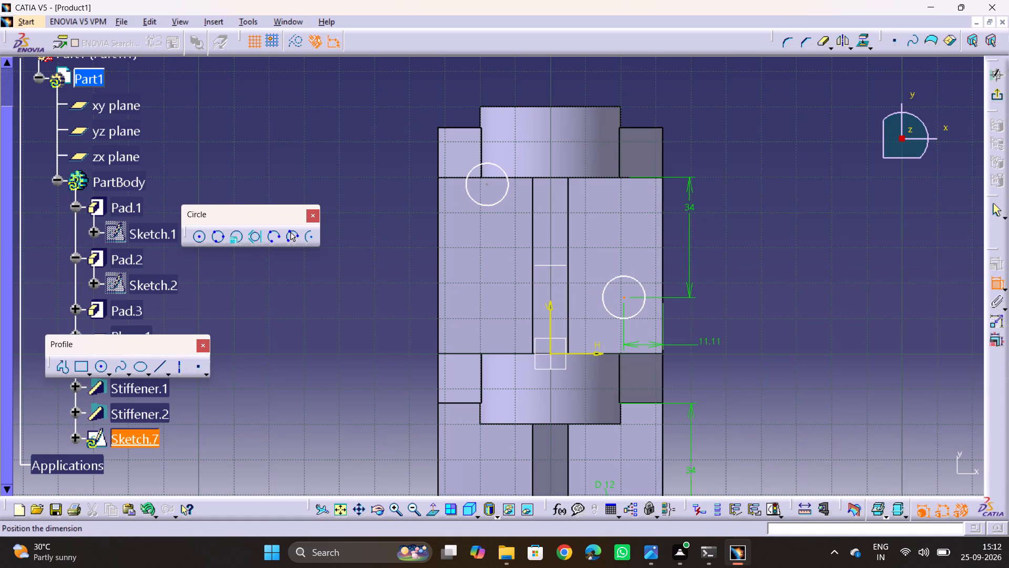
click(719, 345)
double_click(719, 344)
key(1)
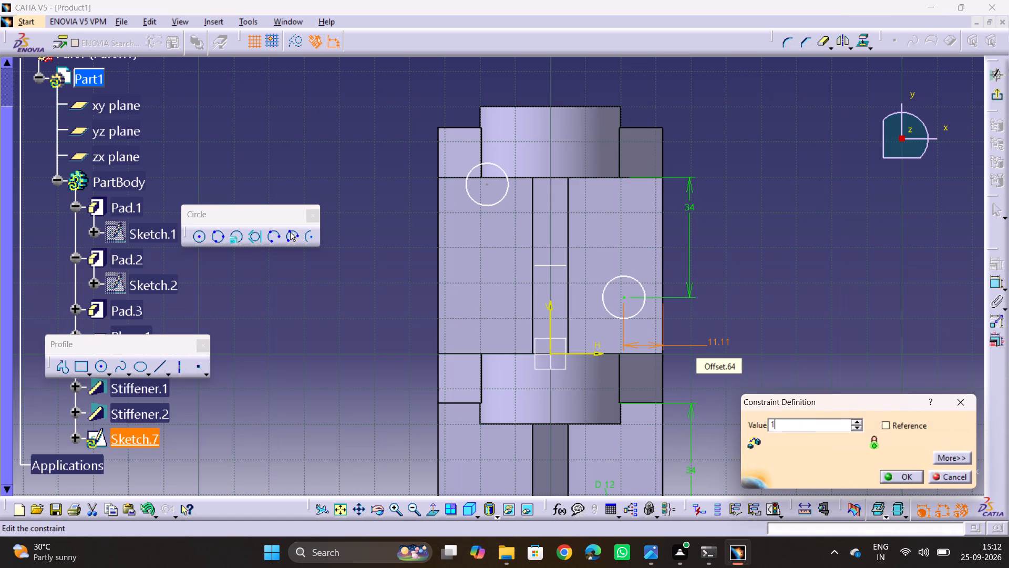
key(4)
key(Return)
click(778, 301)
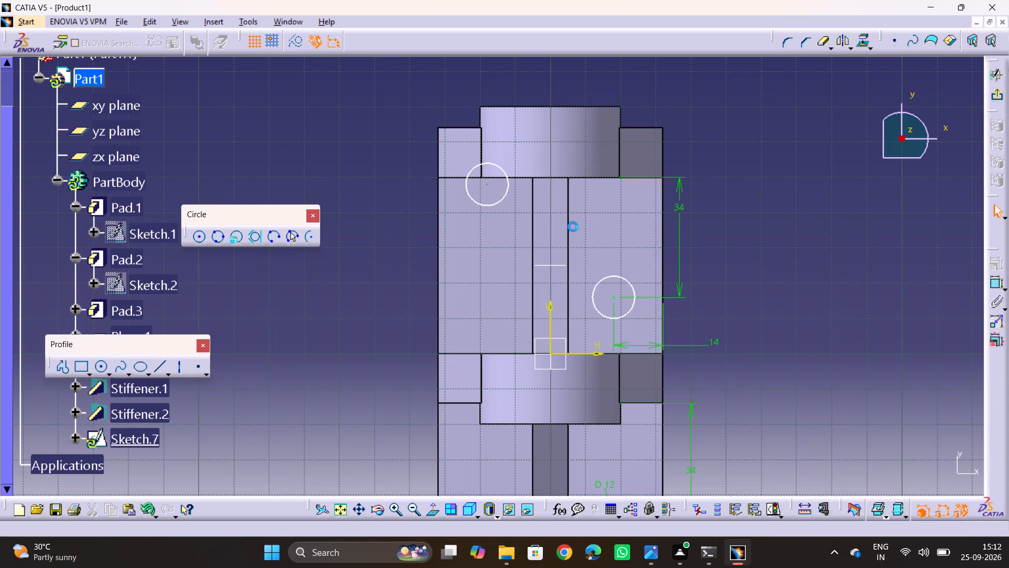
Constrain the upper left circle's centre to 34 mm from the upper upright's inner edge.
click(995, 286)
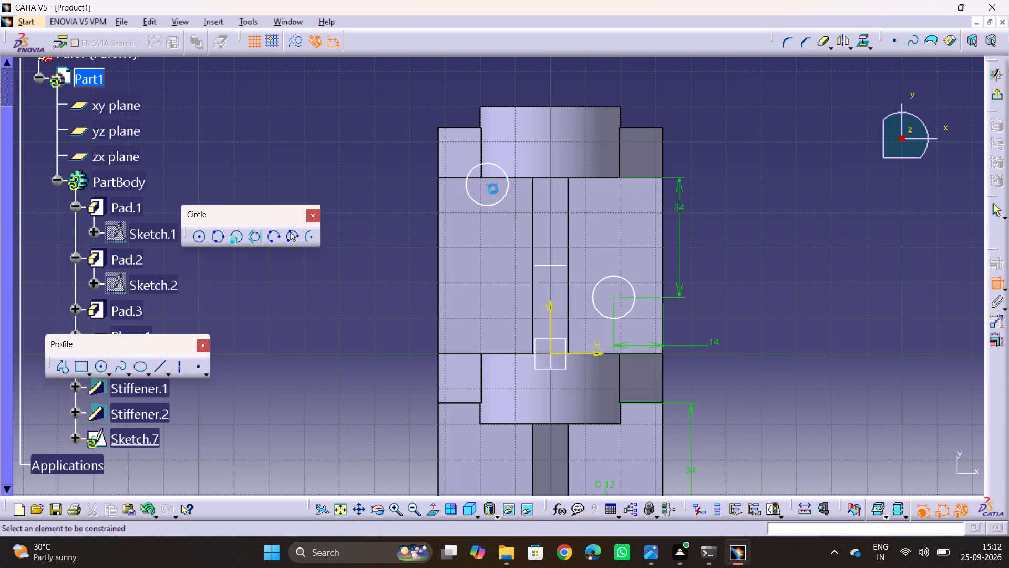
click(485, 182)
click(451, 177)
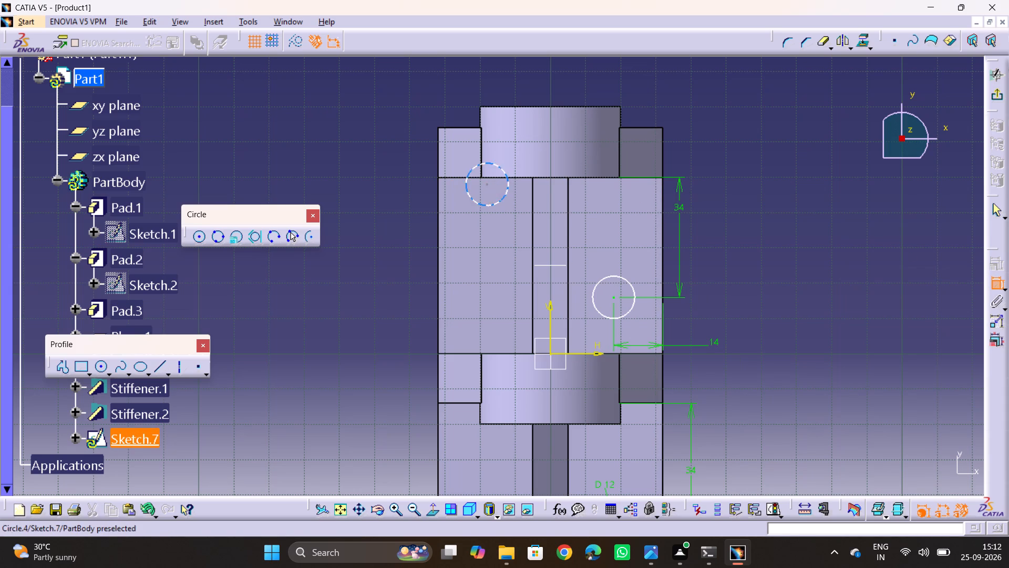
click(488, 182)
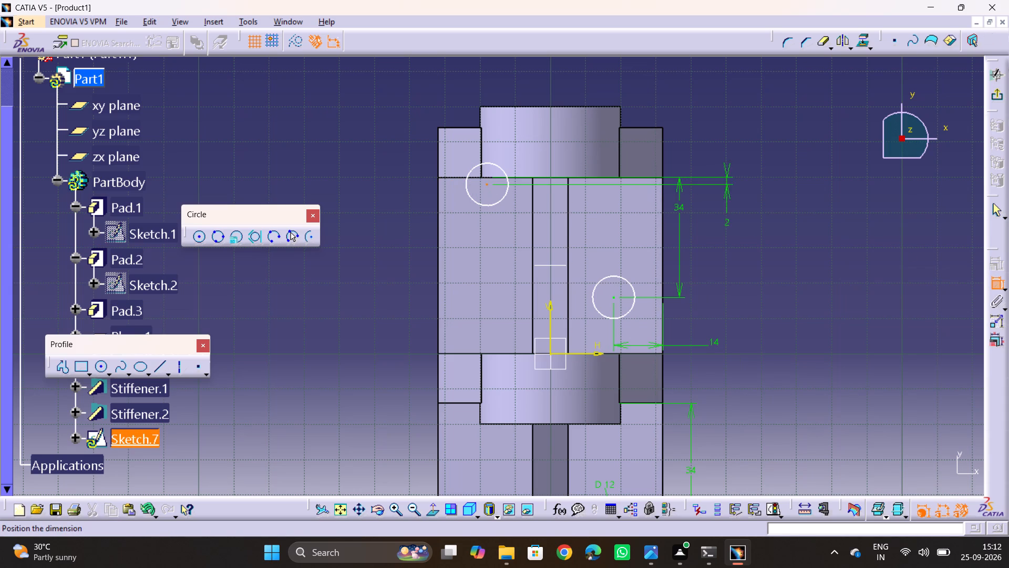
click(369, 167)
double_click(368, 163)
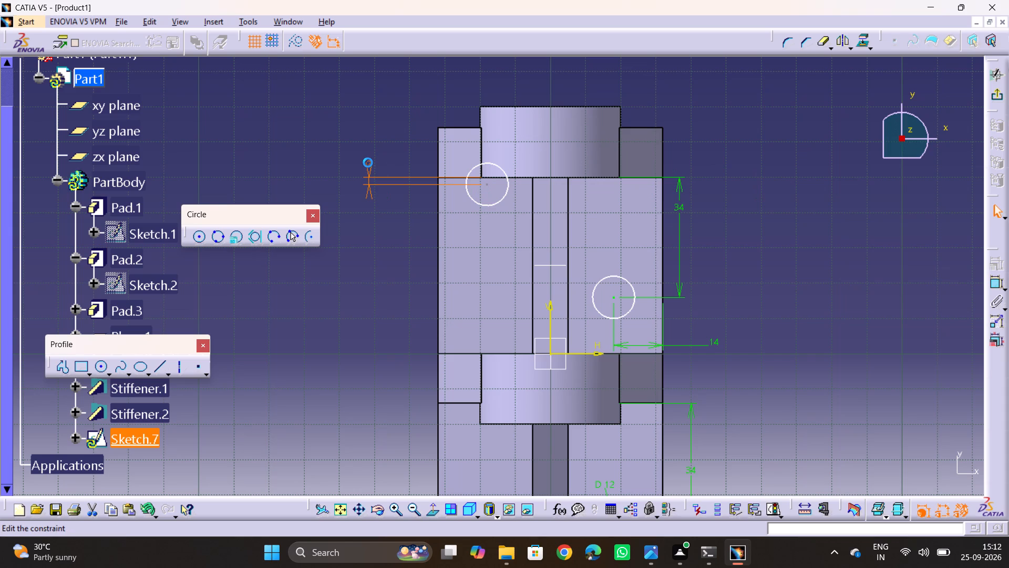
text(34)
key(Return)
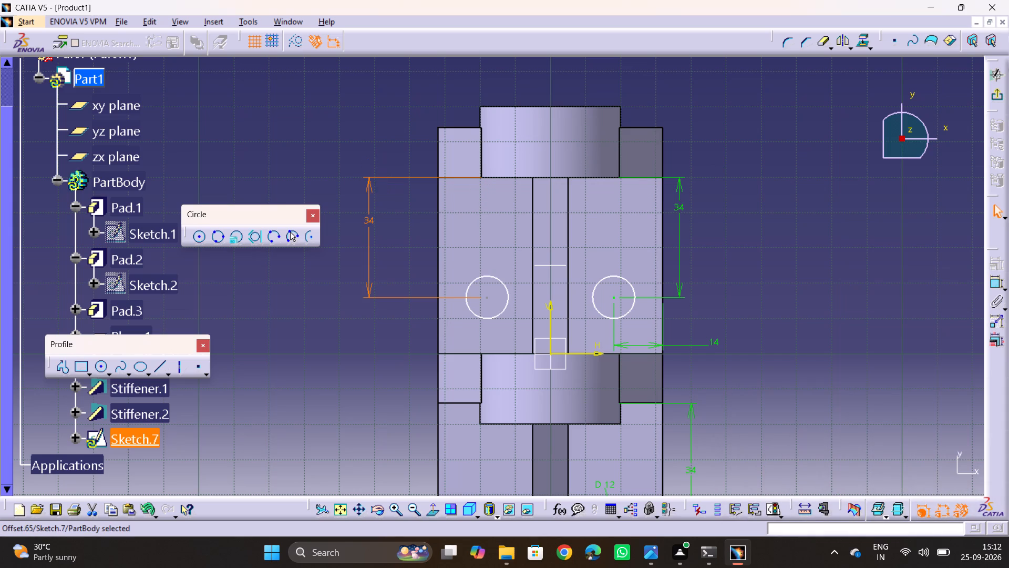
click(379, 113)
Dimension the upper left circle's centre from the base's left side edge.
click(994, 282)
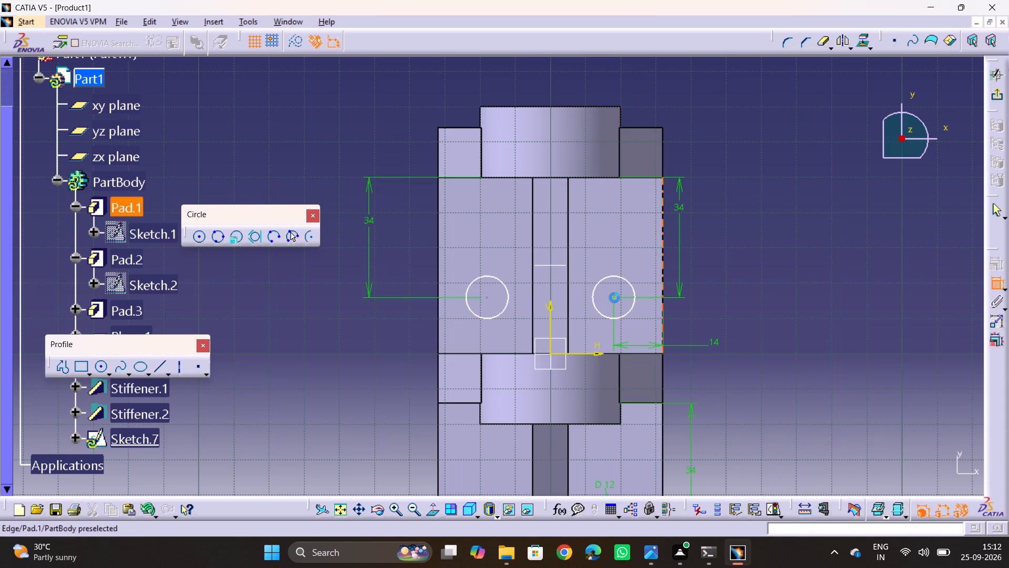
click(487, 299)
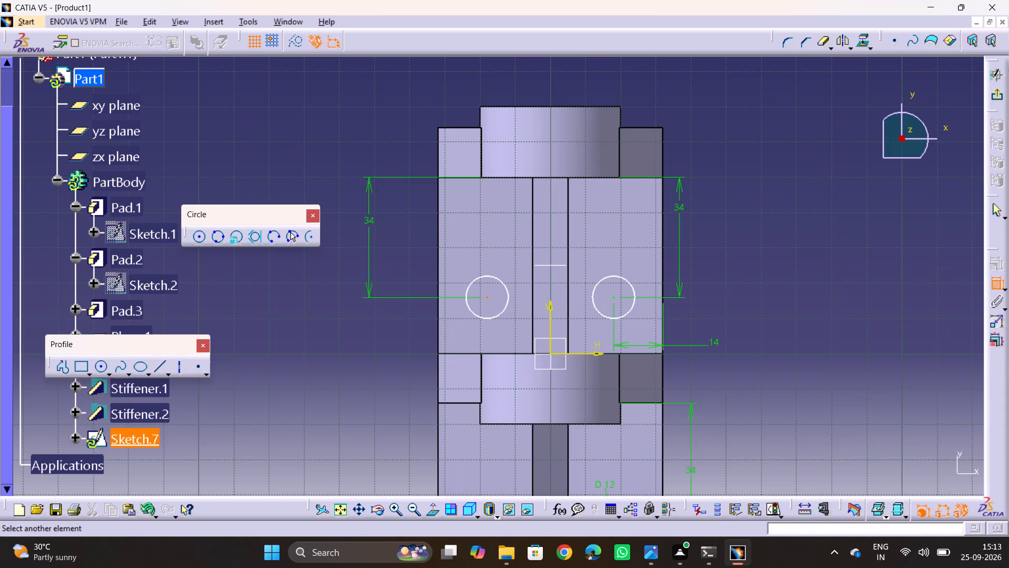
click(439, 323)
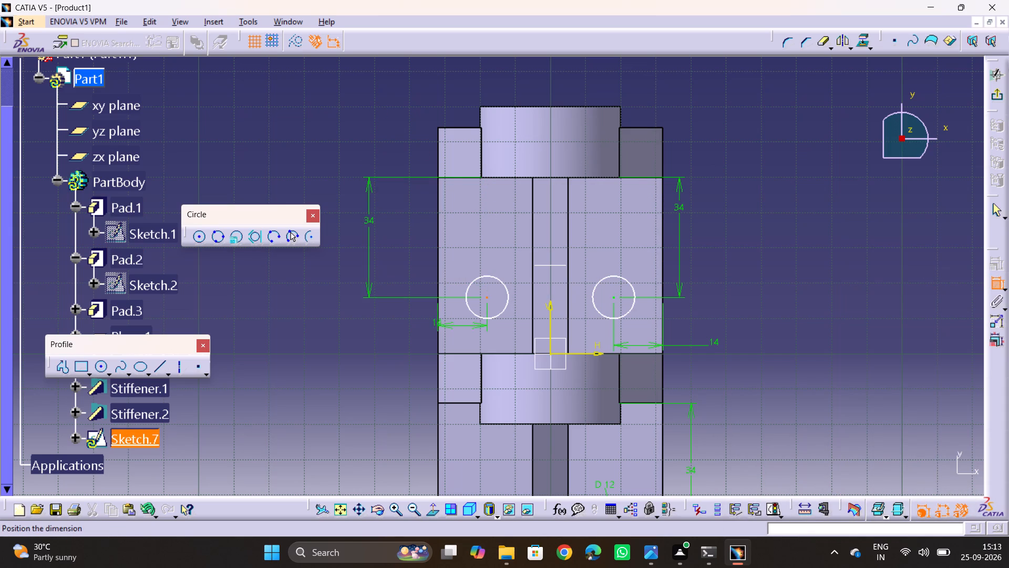
click(402, 344)
Constrain both upper circles to a 12 mm diameter and exit the hole sketch.
middle_drag(481, 366, 511, 178)
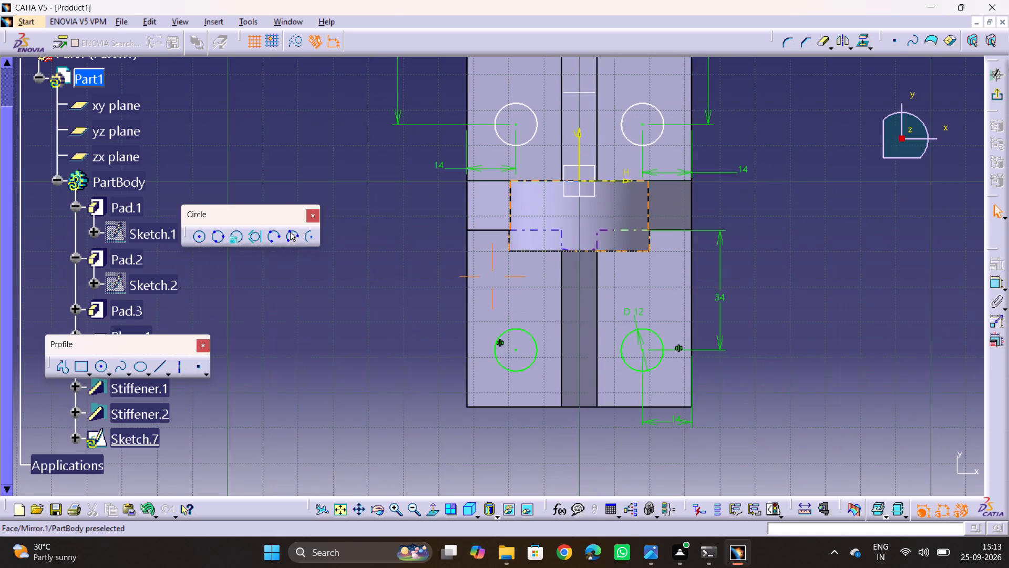
middle_drag(649, 287, 655, 361)
middle_drag(849, 337, 863, 394)
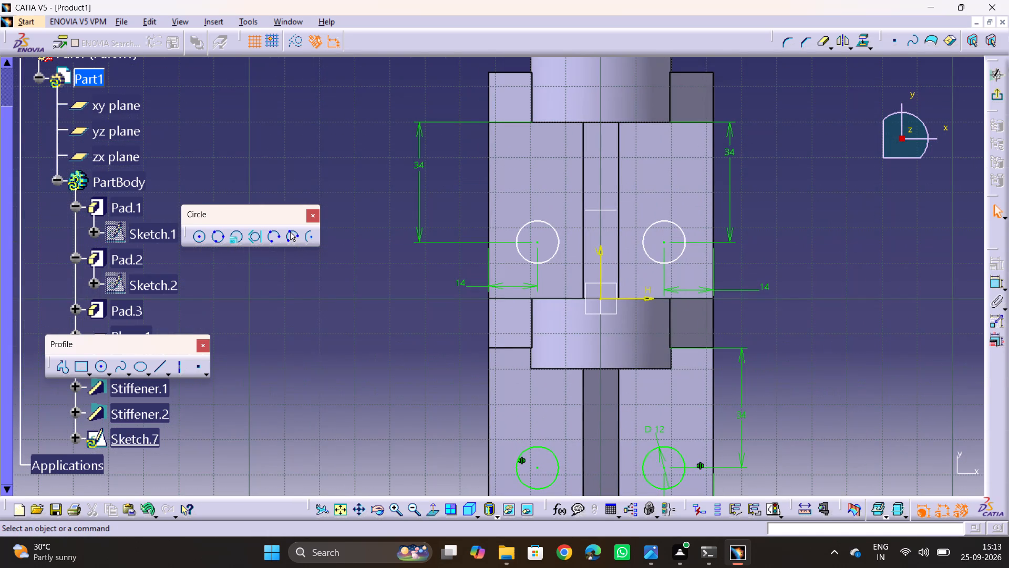
click(989, 286)
click(679, 223)
click(678, 204)
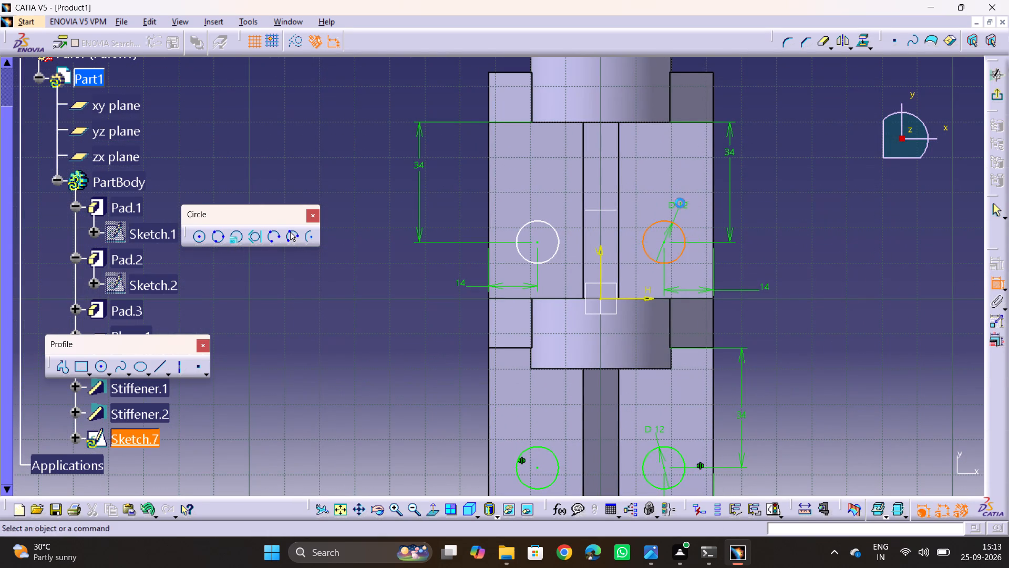
click(990, 285)
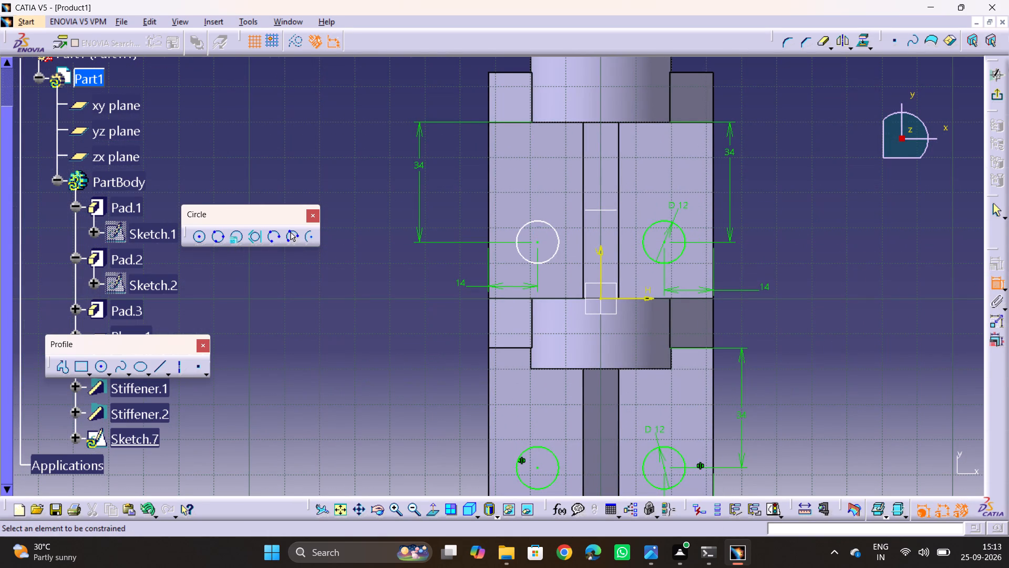
click(551, 221)
click(536, 188)
click(773, 236)
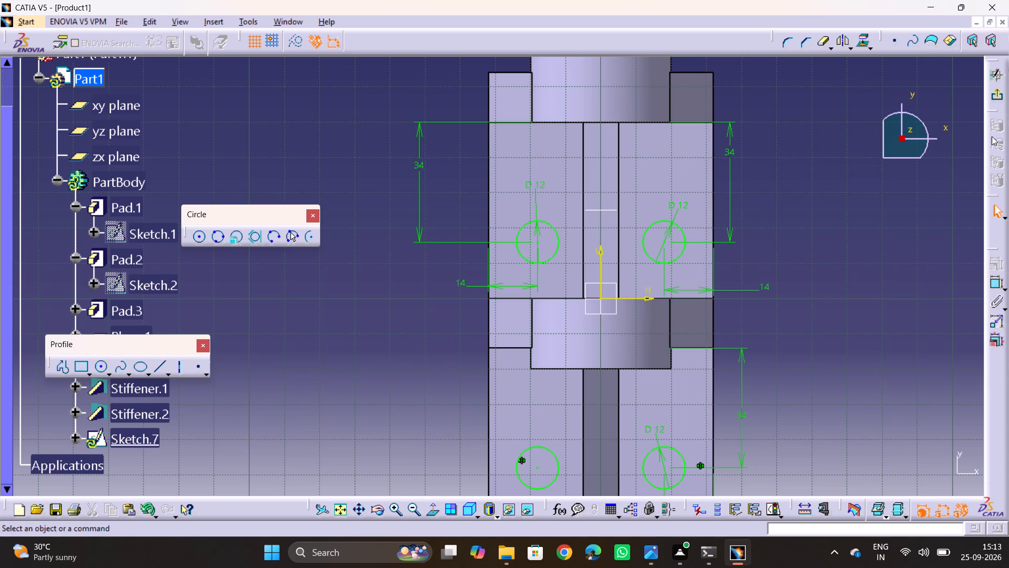
click(1004, 92)
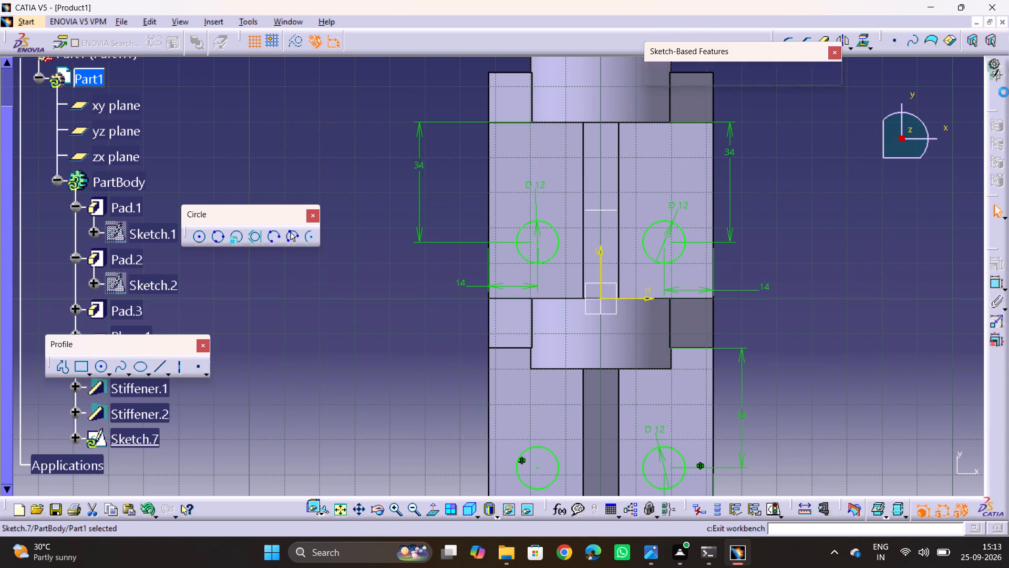
Cut the four circles of Sketch.7 into the base as a pocket 22 mm deep.
middle_drag(752, 287, 757, 263)
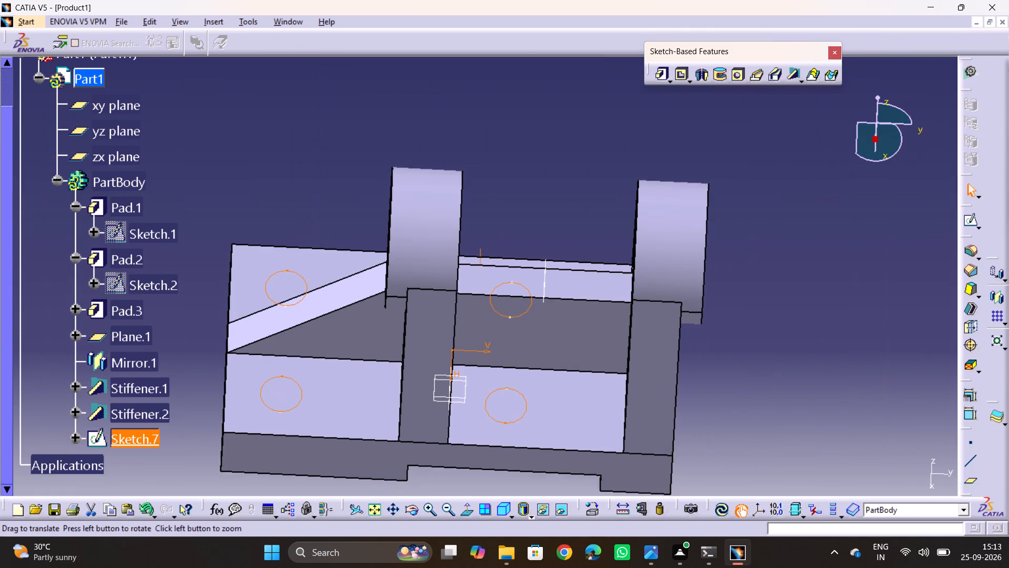
middle_drag(757, 263, 760, 242)
click(685, 73)
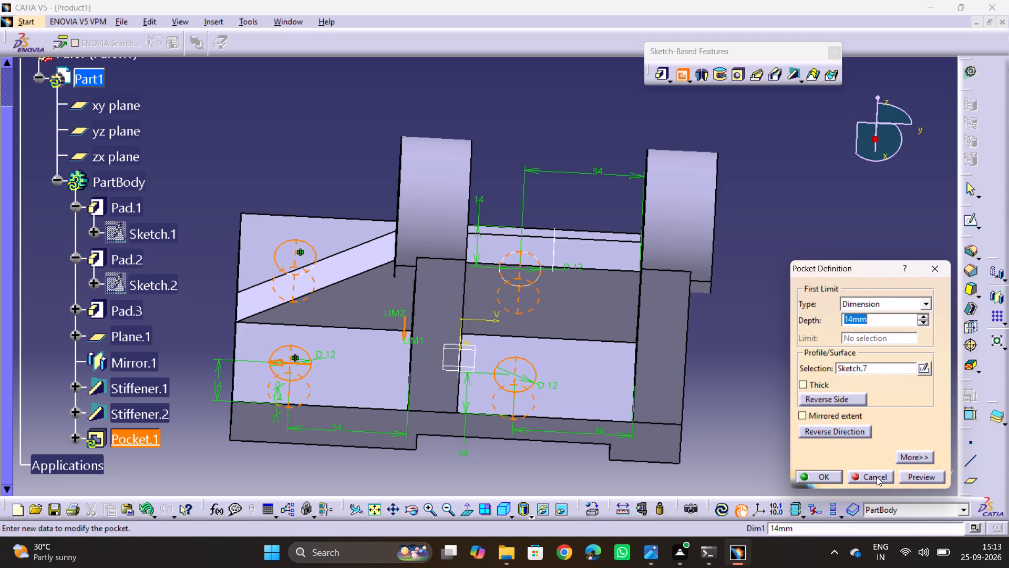
click(910, 479)
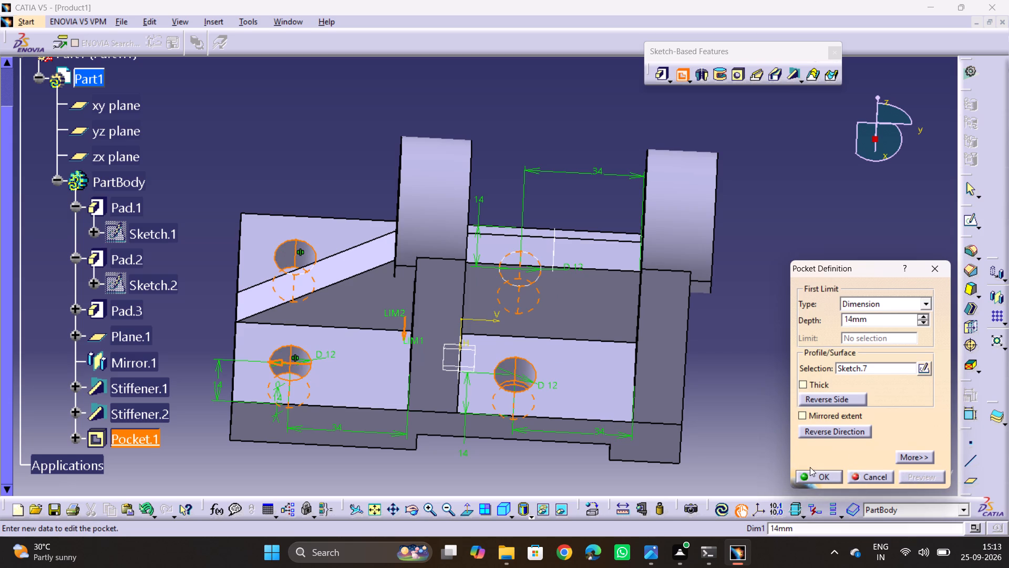
click(920, 315)
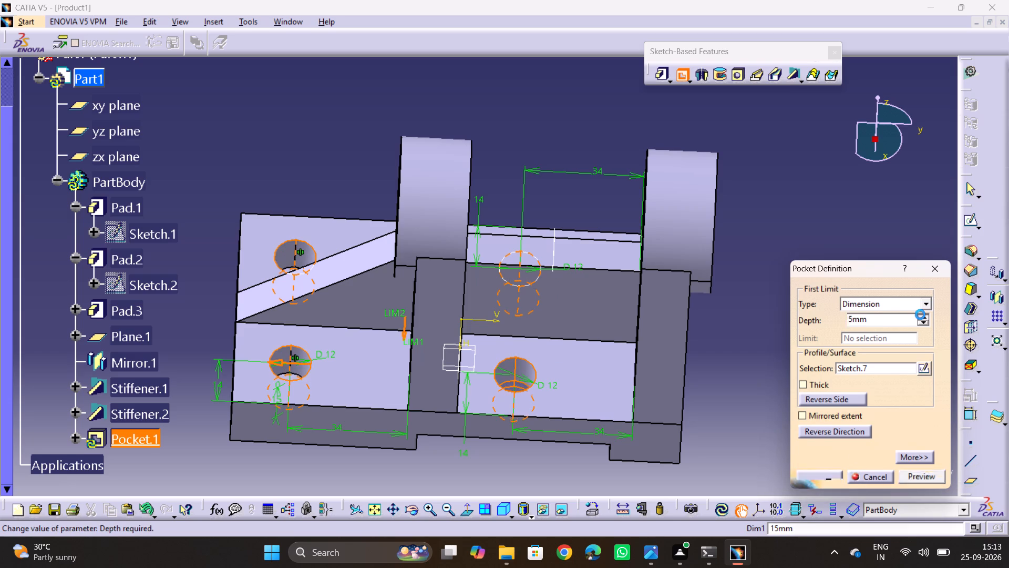
click(908, 477)
click(835, 480)
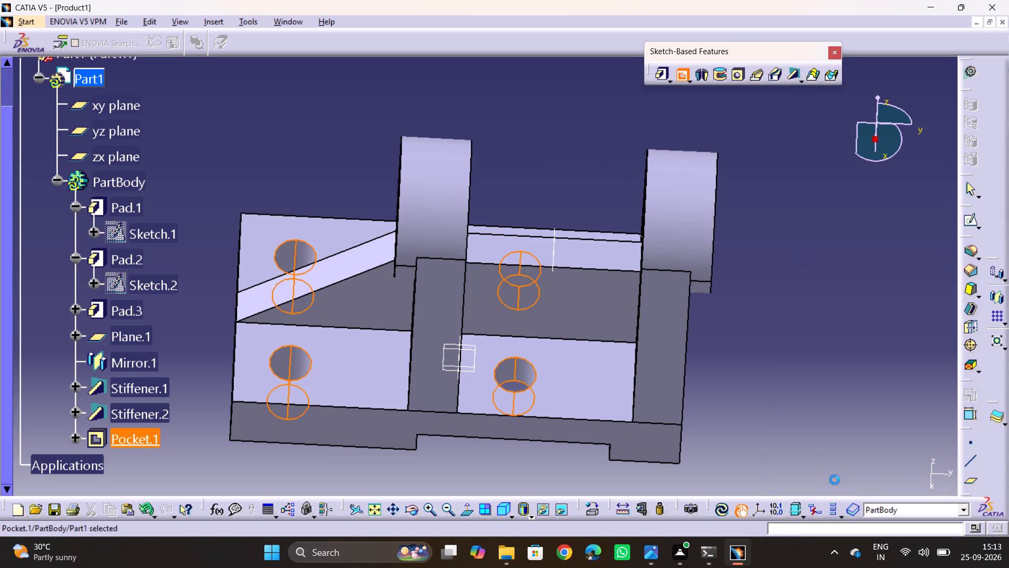
click(789, 405)
Save the part as C20 in the JI folder, accepting the update of its document links.
middle_drag(407, 123, 402, 194)
drag(406, 123, 402, 194)
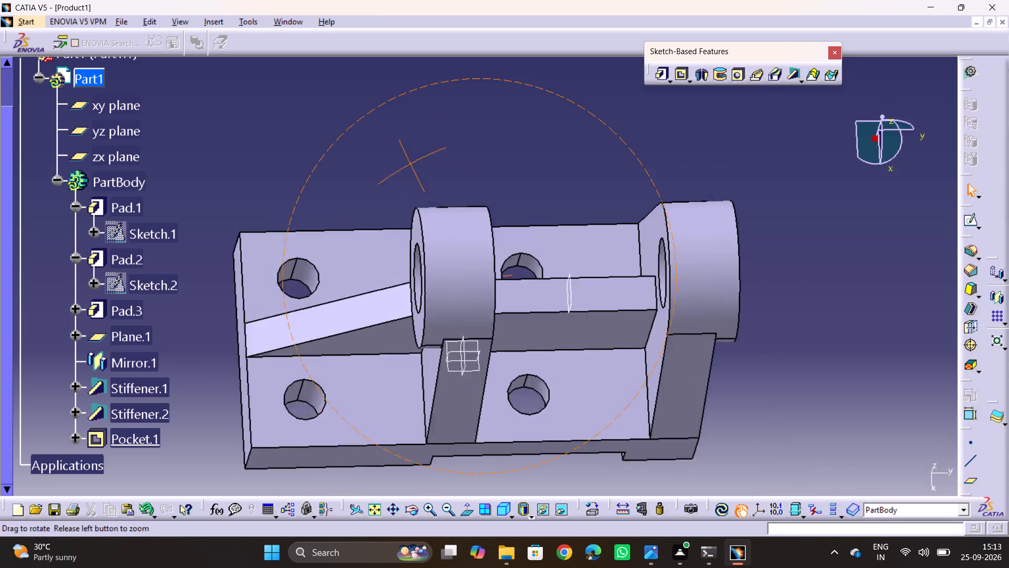
drag(402, 194, 396, 153)
middle_drag(402, 194, 406, 145)
key(ctrl+s)
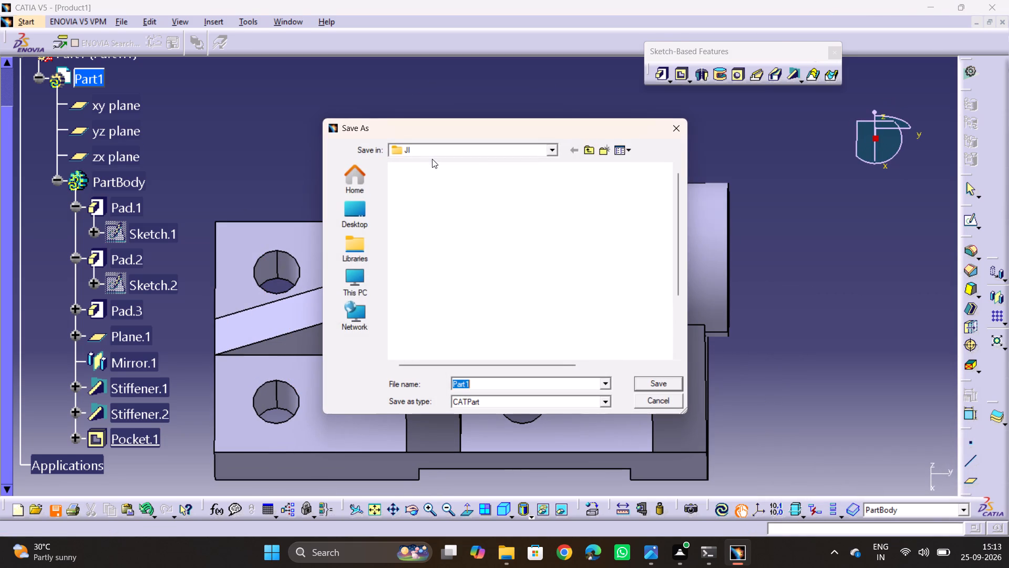
scroll(444, 278, down, 9)
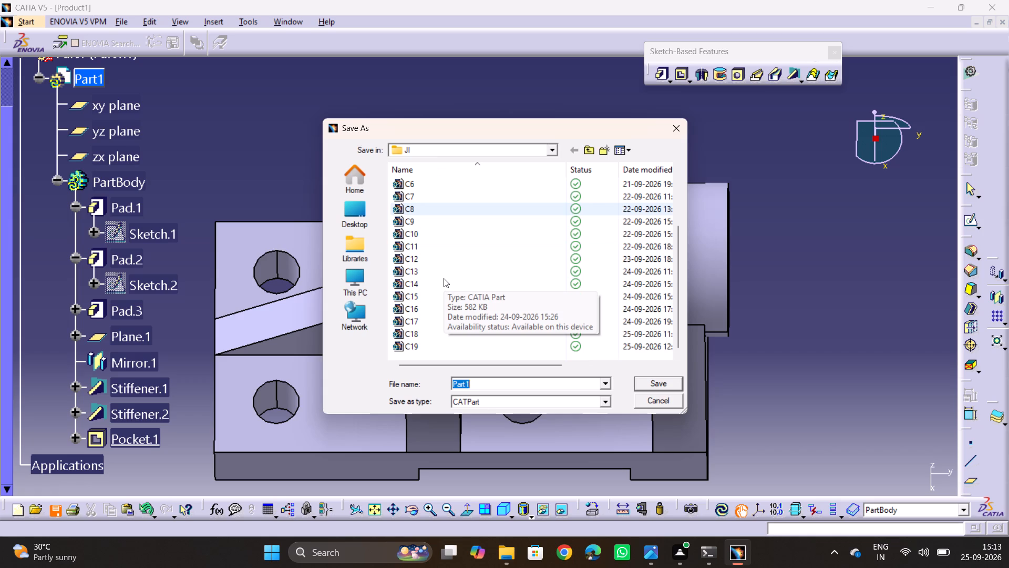
text(C2)
key(0)
key(Return)
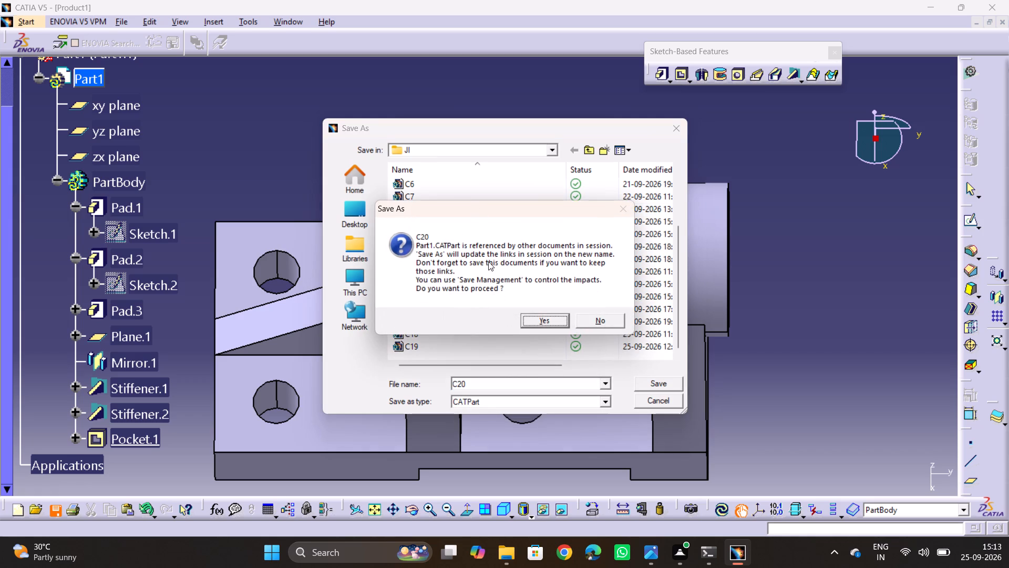
click(544, 320)
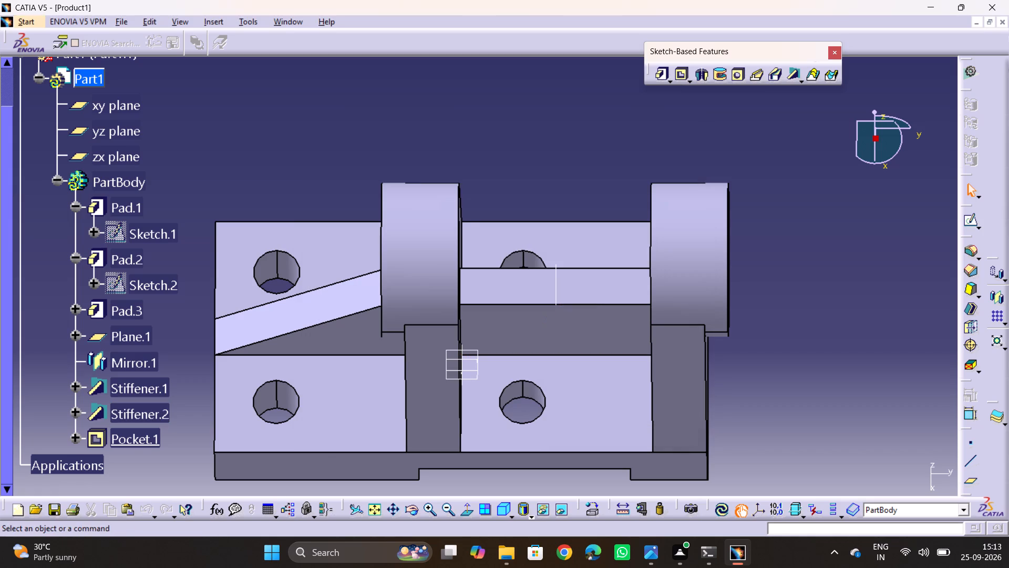
click(757, 349)
click(757, 349)
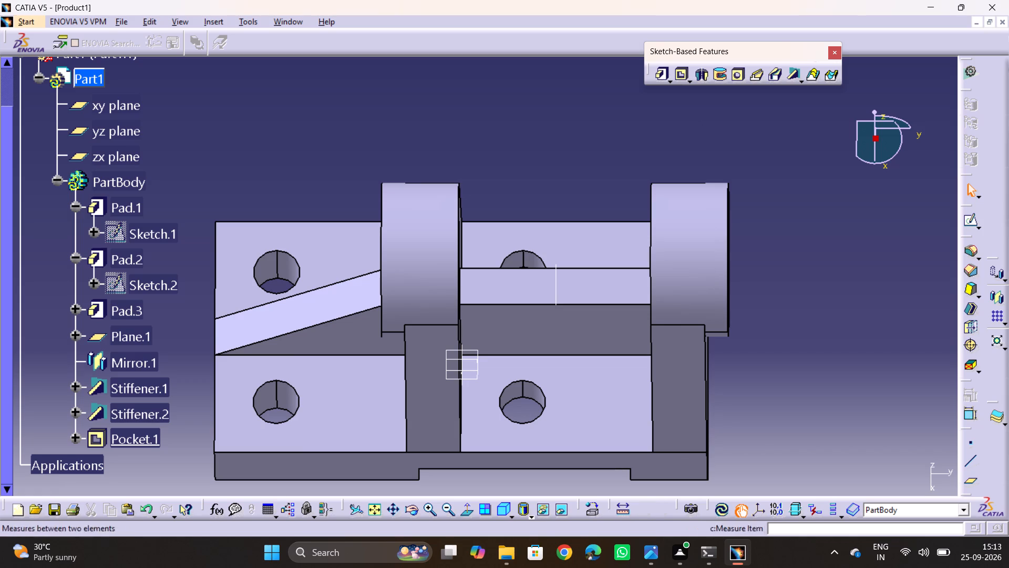
Create a new A3 ISO drawing of the part with the automatic front, top and left view layout at scale 1:1.
click(29, 26)
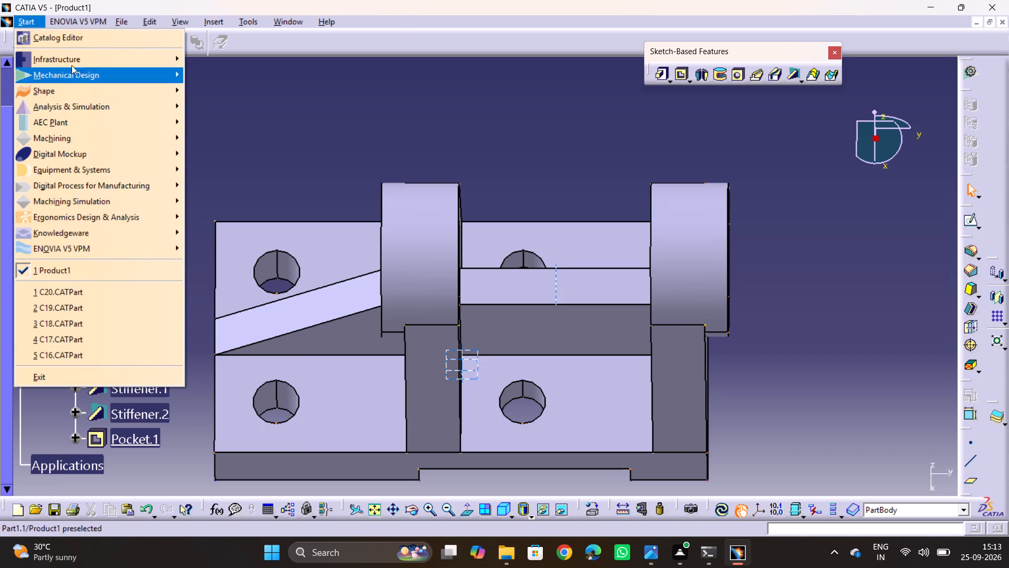
click(73, 73)
click(242, 200)
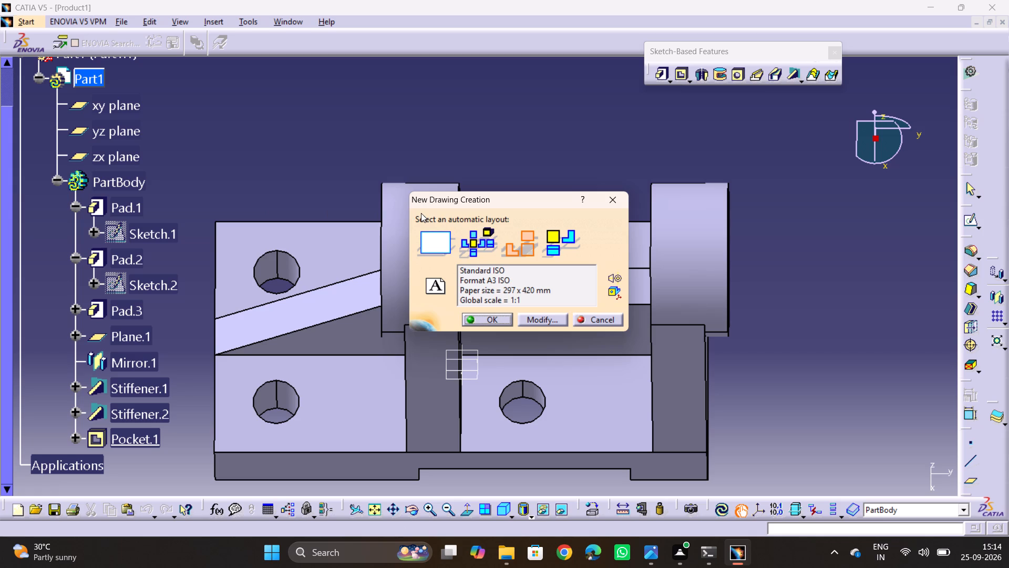
click(565, 245)
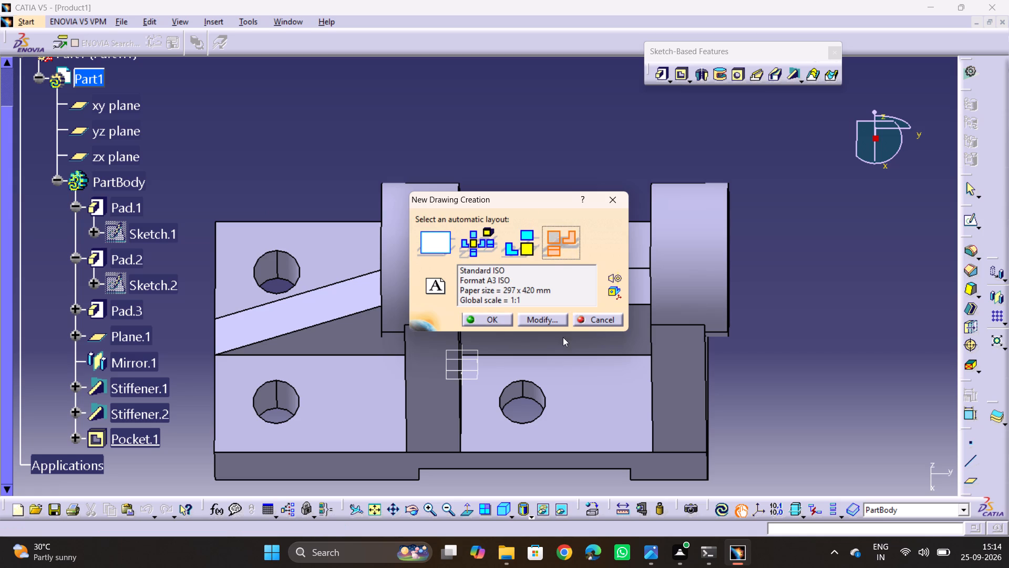
click(492, 324)
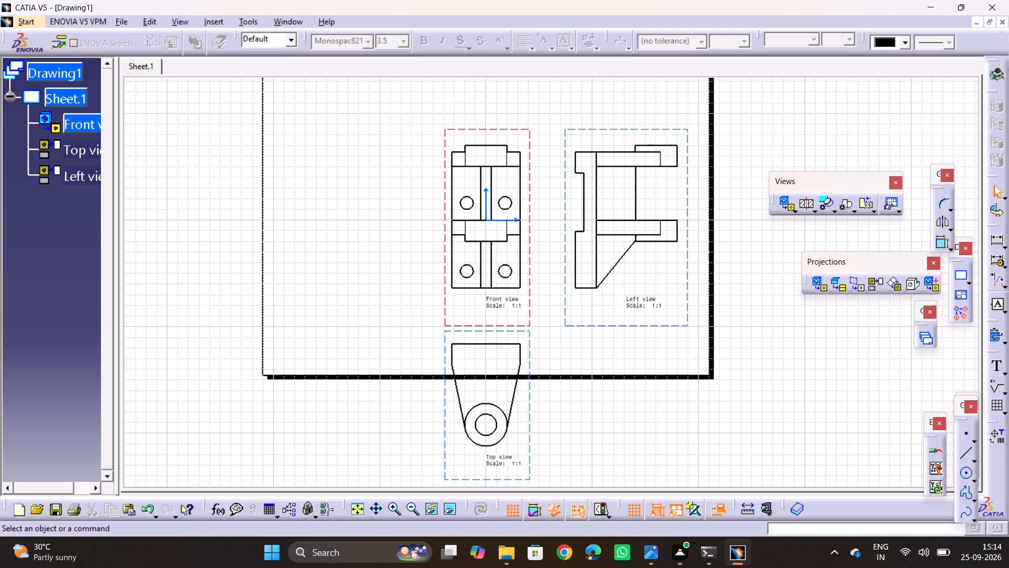
Move the front view, with its linked top and left views, to the lower left area of the sheet.
middle_drag(565, 213, 607, 342)
middle_drag(581, 319, 674, 244)
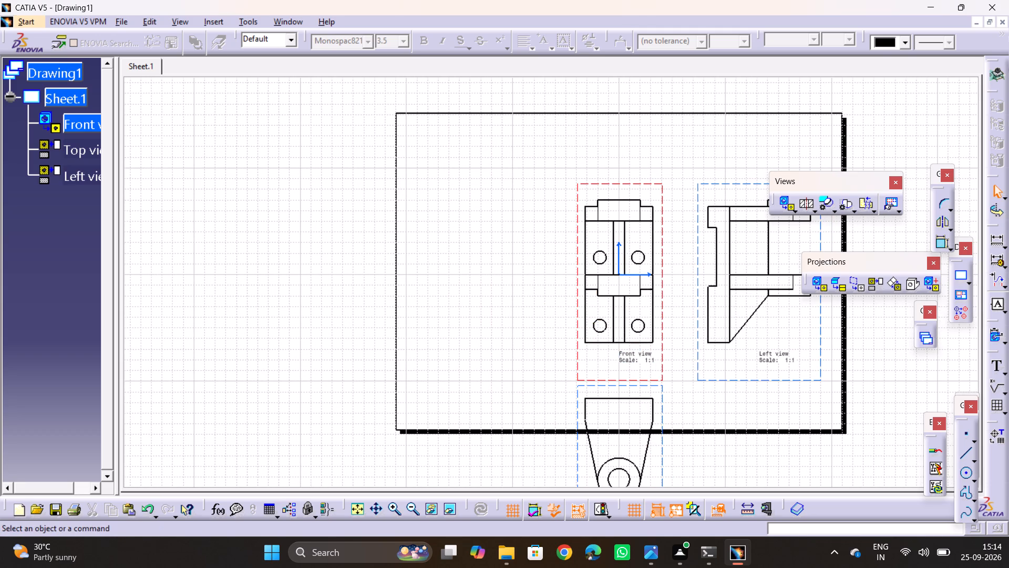
drag(607, 185, 460, 129)
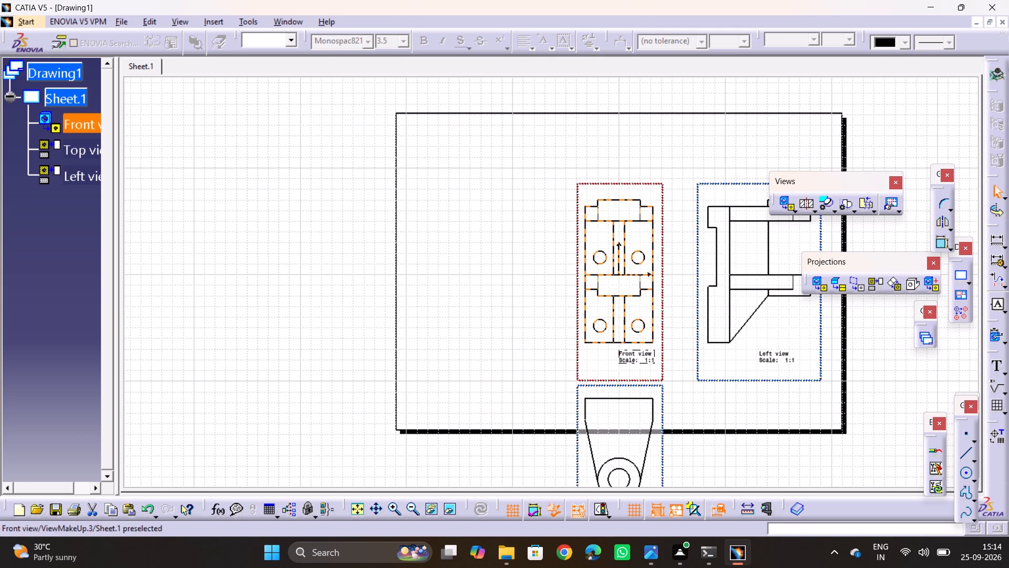
drag(460, 129, 436, 244)
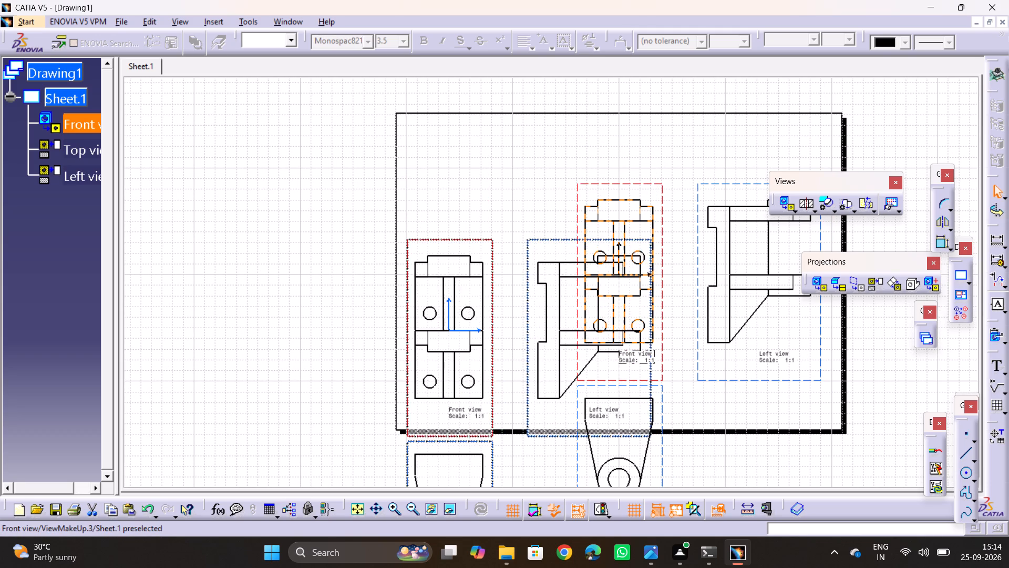
drag(436, 244, 435, 245)
click(171, 282)
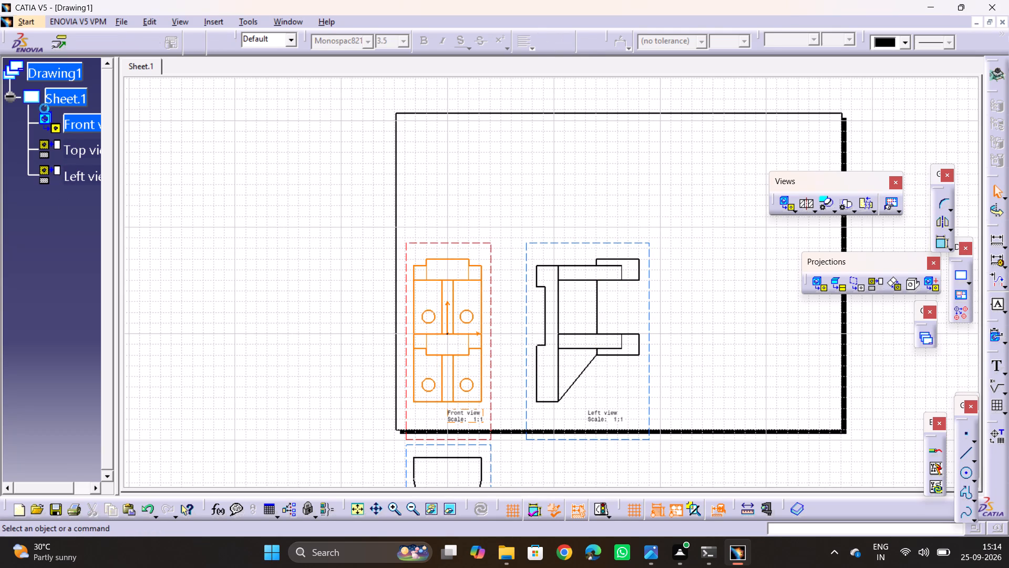
Change the format of Sheet.1 to A2 ISO.
right_click(65, 99)
click(124, 210)
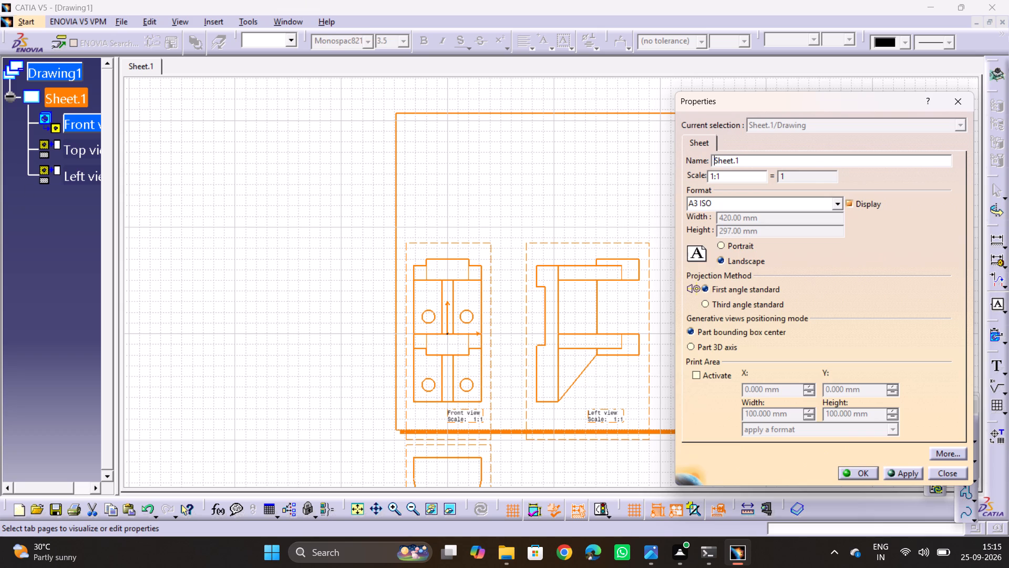
click(733, 205)
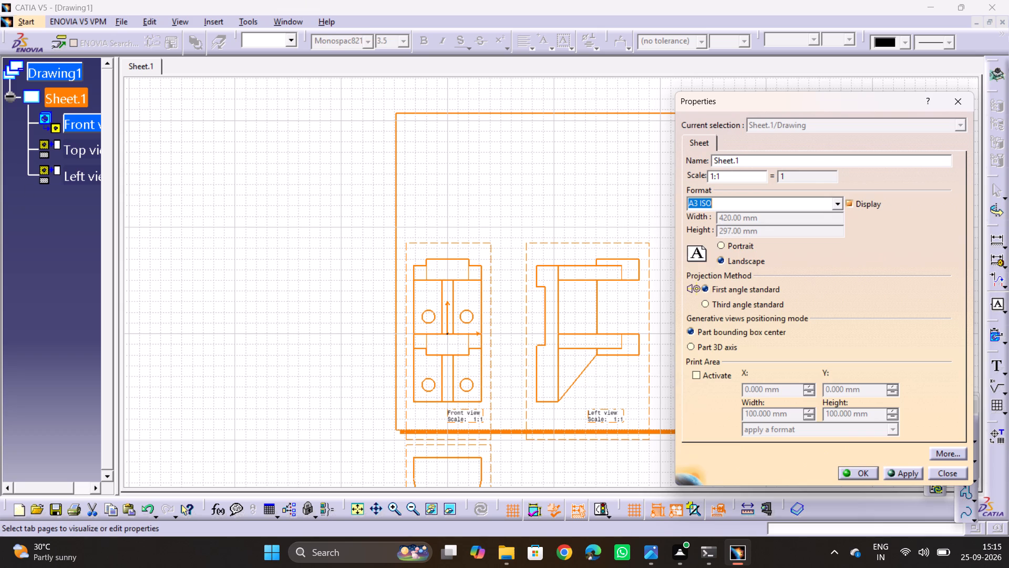
click(836, 207)
click(732, 232)
click(872, 476)
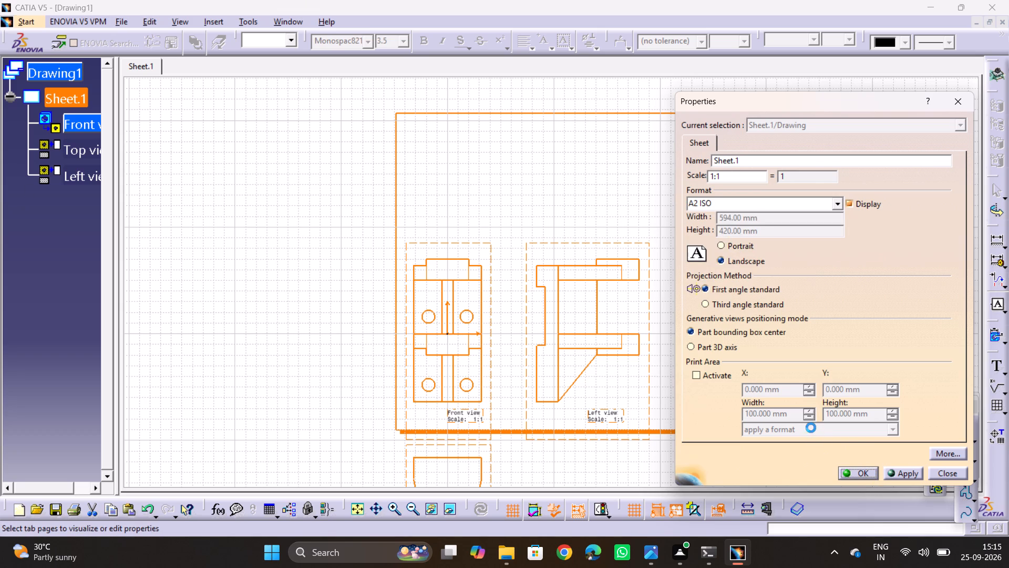
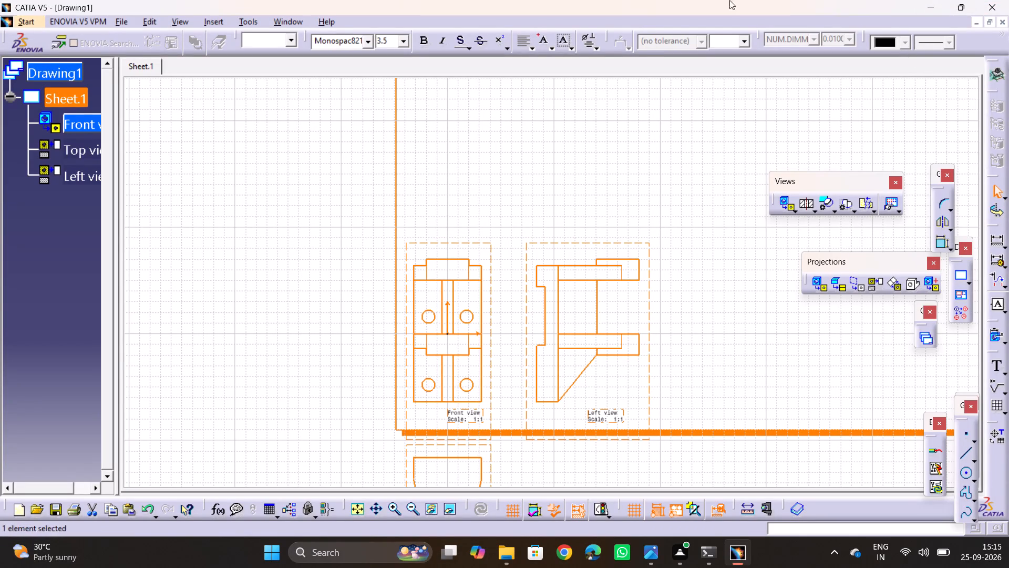
Move the front view, with its linked top and left views, higher up on the sheet.
drag(440, 241, 439, 233)
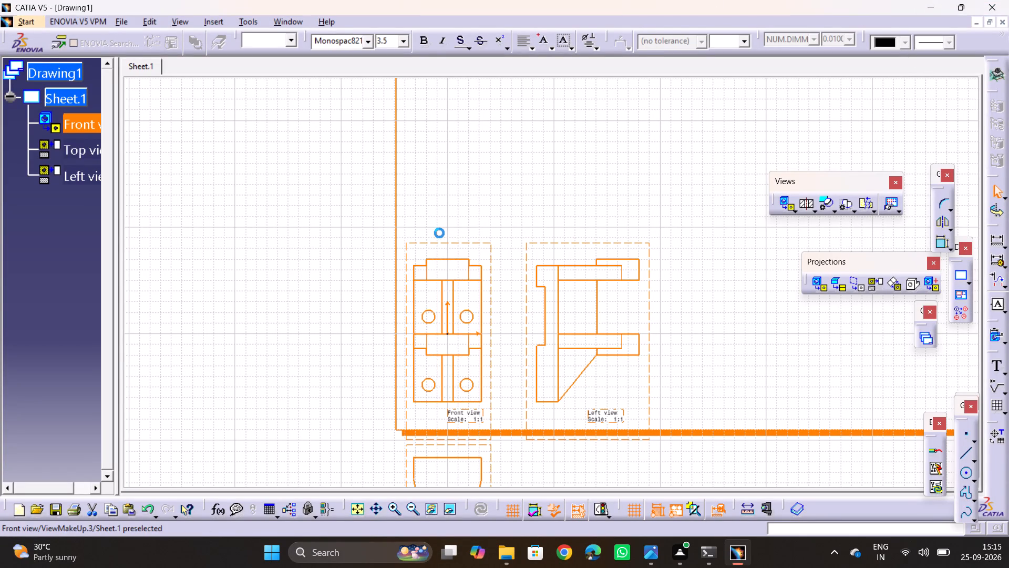
drag(439, 233, 447, 190)
Delete the top view from Sheet.1.
drag(532, 480, 522, 463)
click(497, 420)
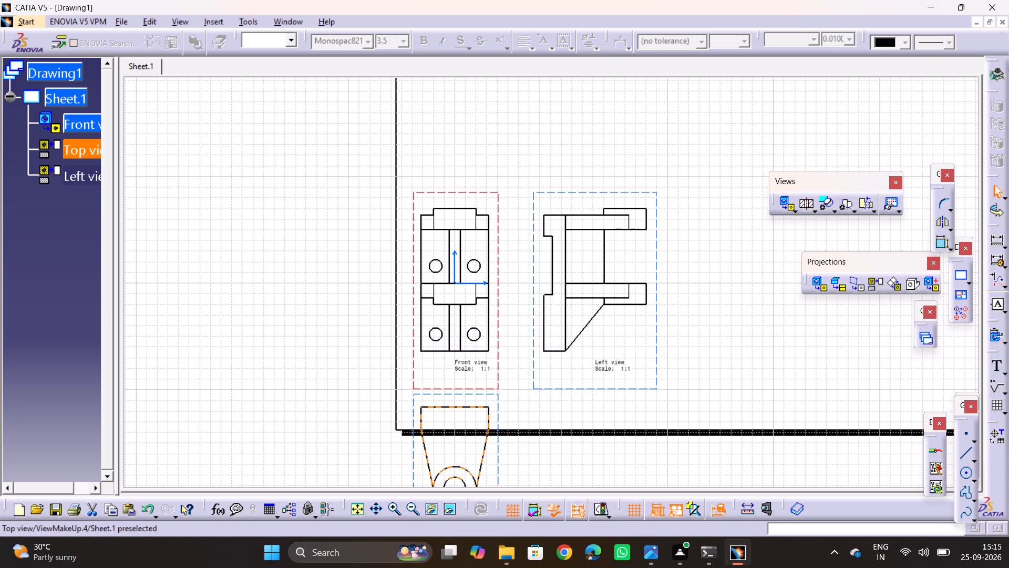
key(Delete)
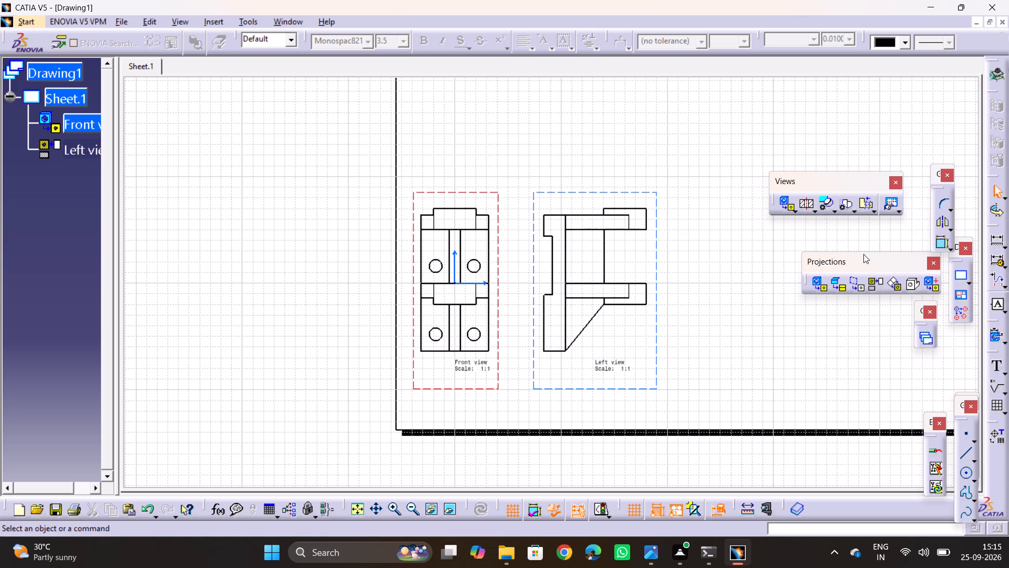
Create a projected bottom view from the front view and place it directly above the front view.
click(475, 239)
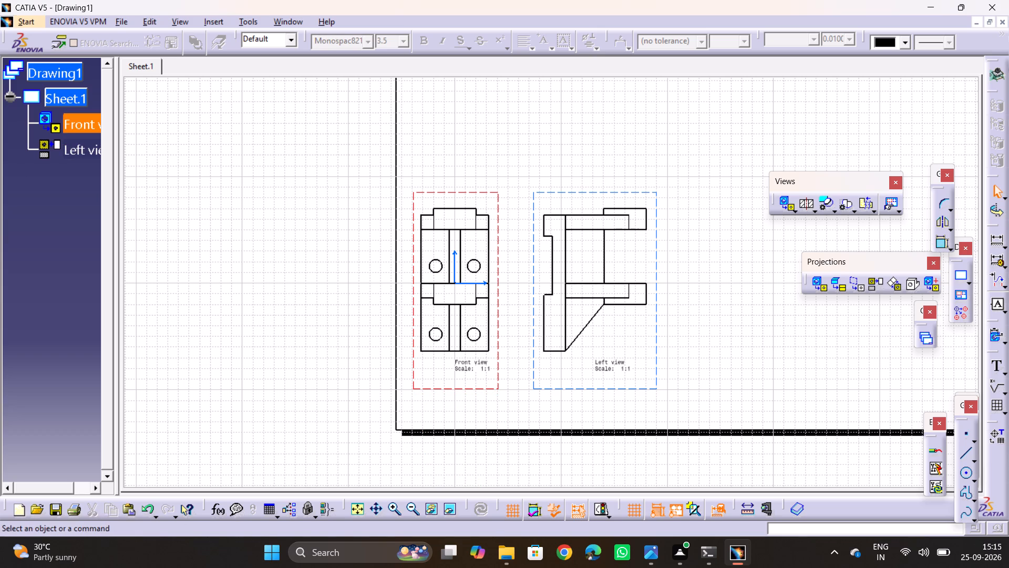
click(498, 191)
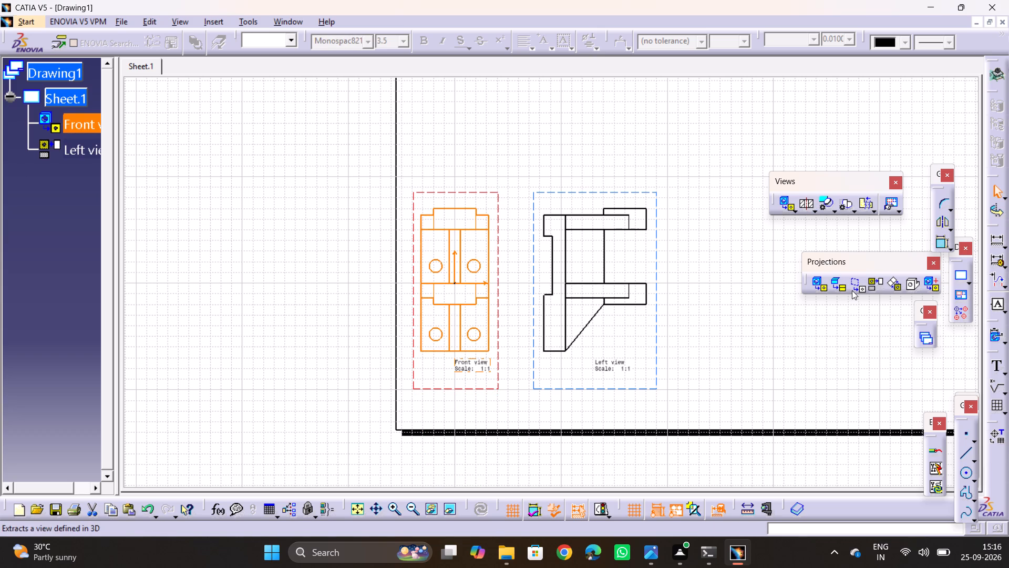
click(879, 278)
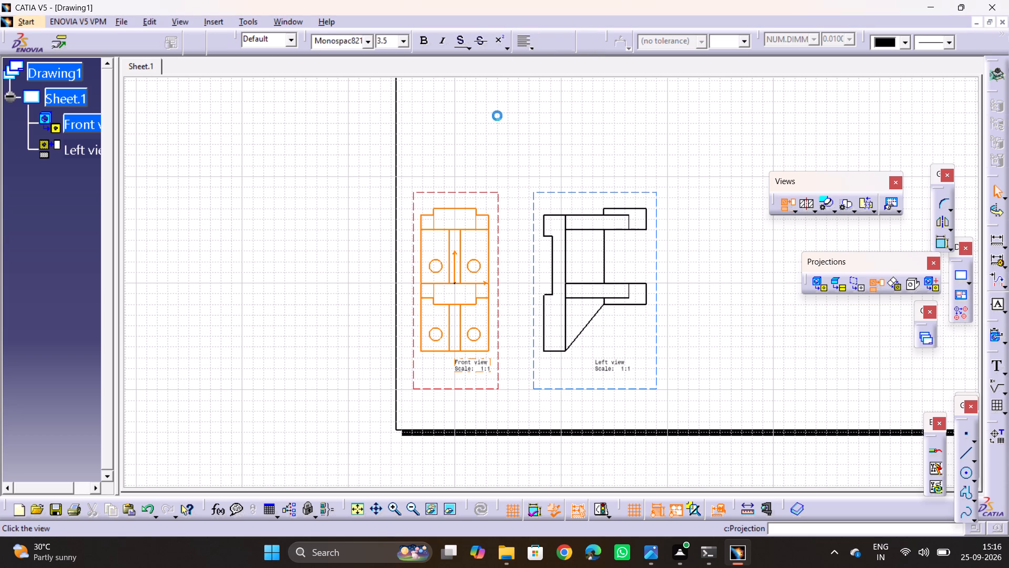
middle_drag(486, 115, 491, 305)
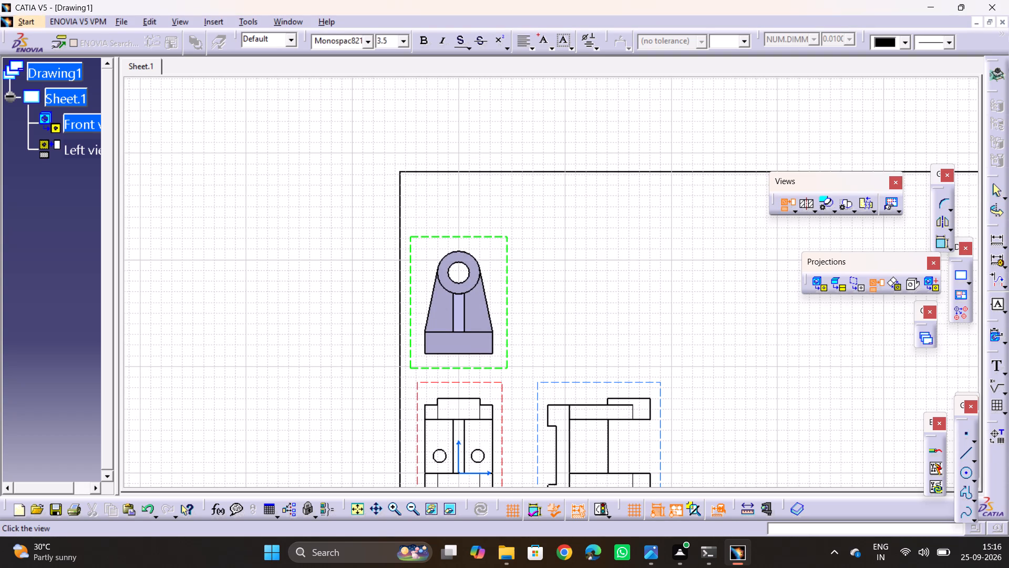
click(492, 297)
Create an isometric view from the bracket in Product1, oriented with both bosses and the stiffeners showing, in the sheet's upper right area.
middle_drag(624, 322, 534, 235)
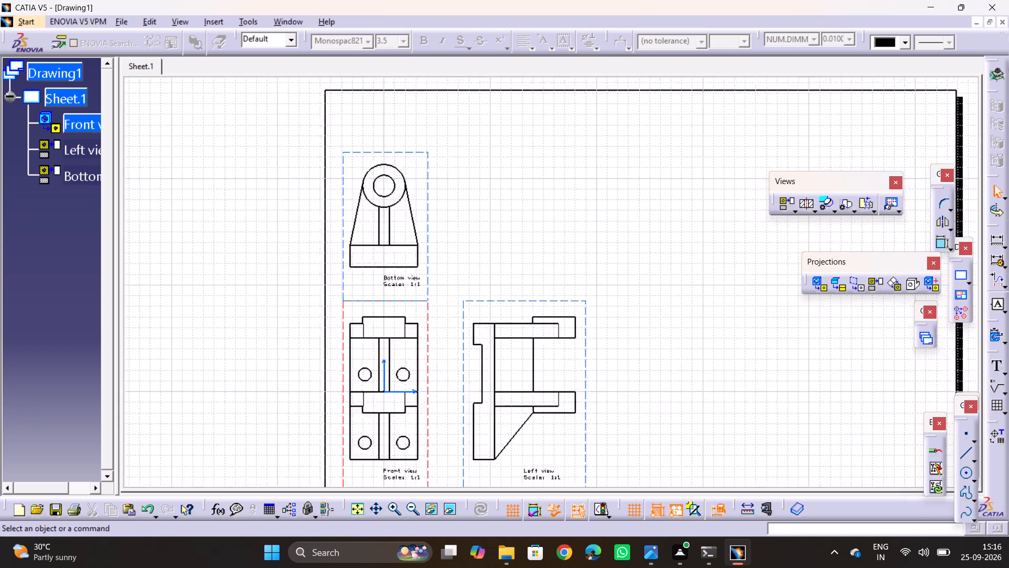
middle_drag(534, 235, 499, 218)
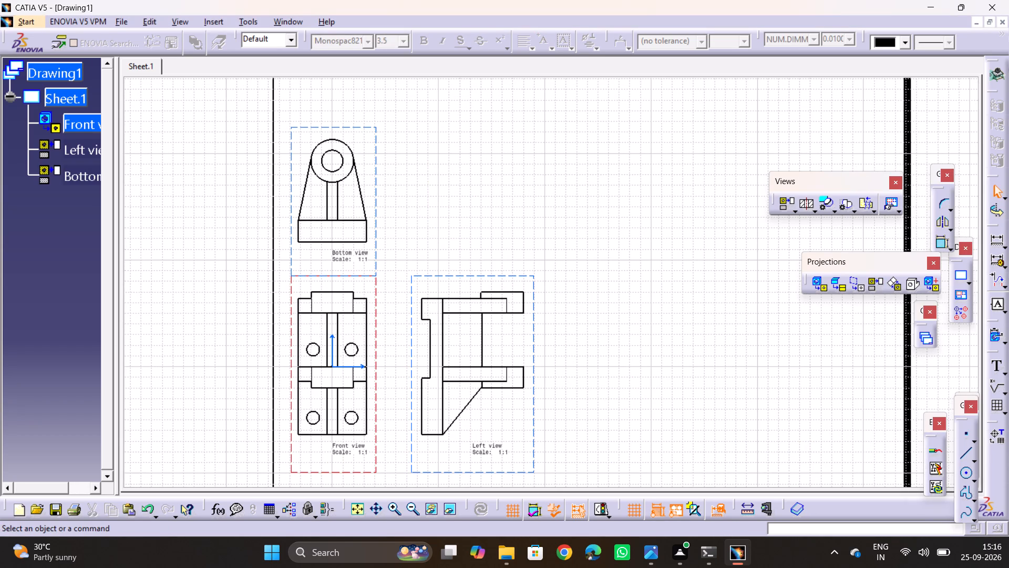
click(244, 334)
ctrl+middle_drag(527, 231, 529, 268)
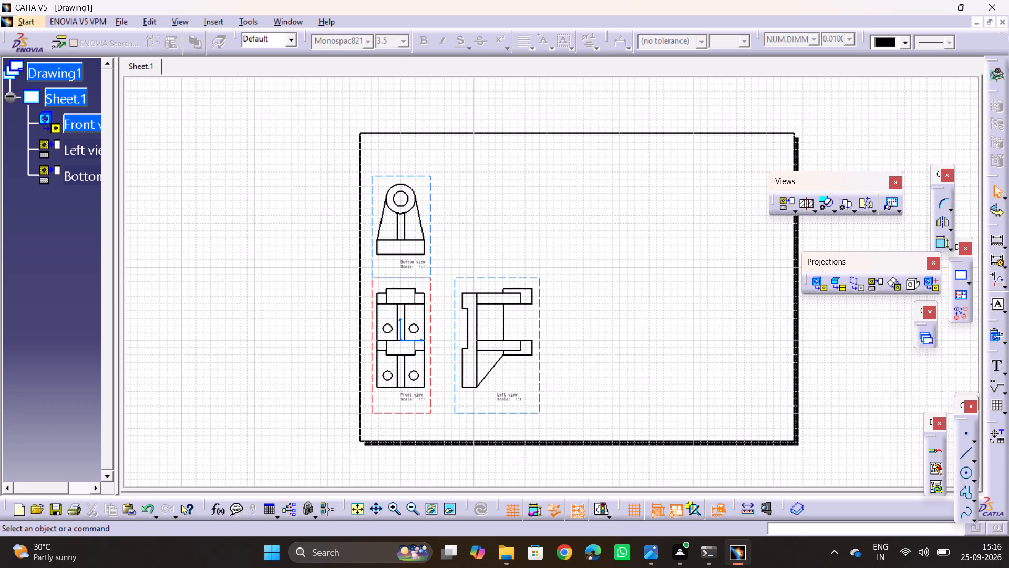
middle_drag(530, 279, 477, 235)
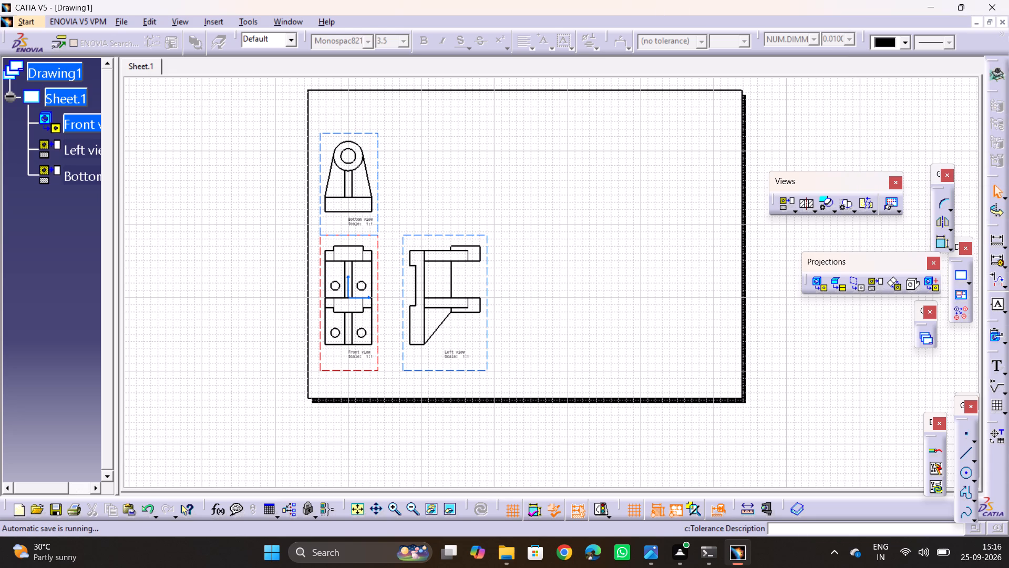
click(911, 288)
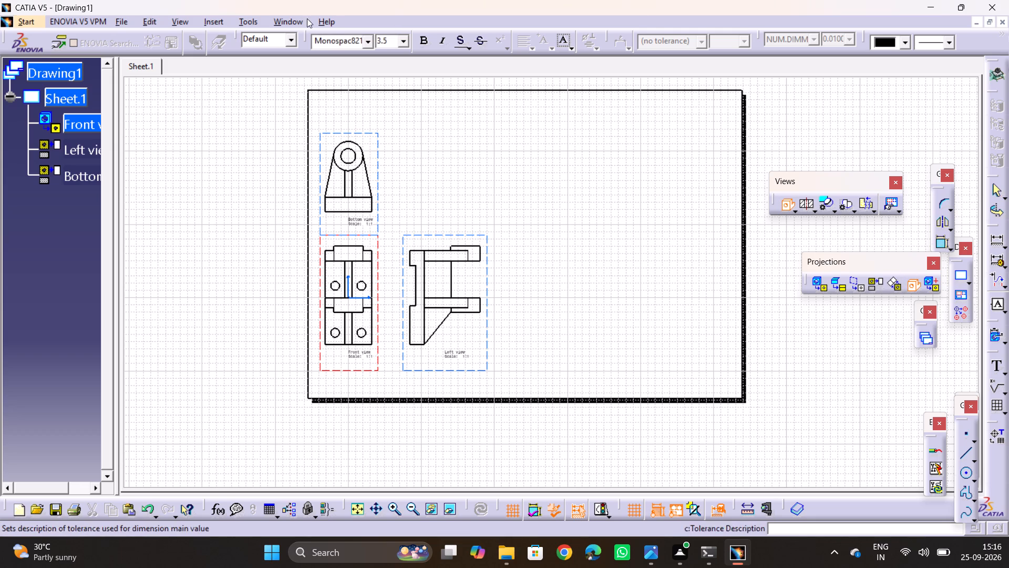
click(287, 14)
click(287, 28)
click(295, 19)
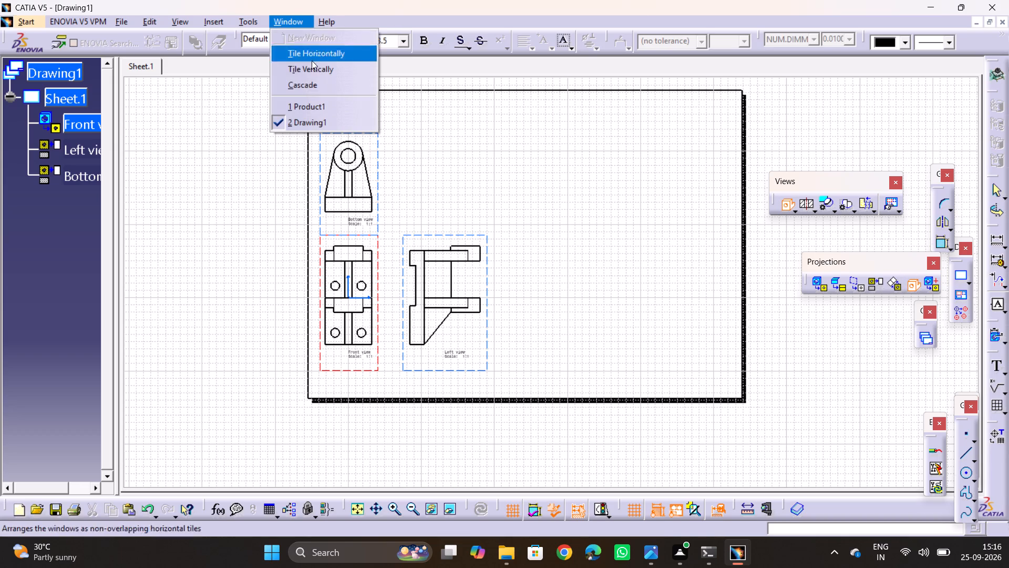
click(308, 103)
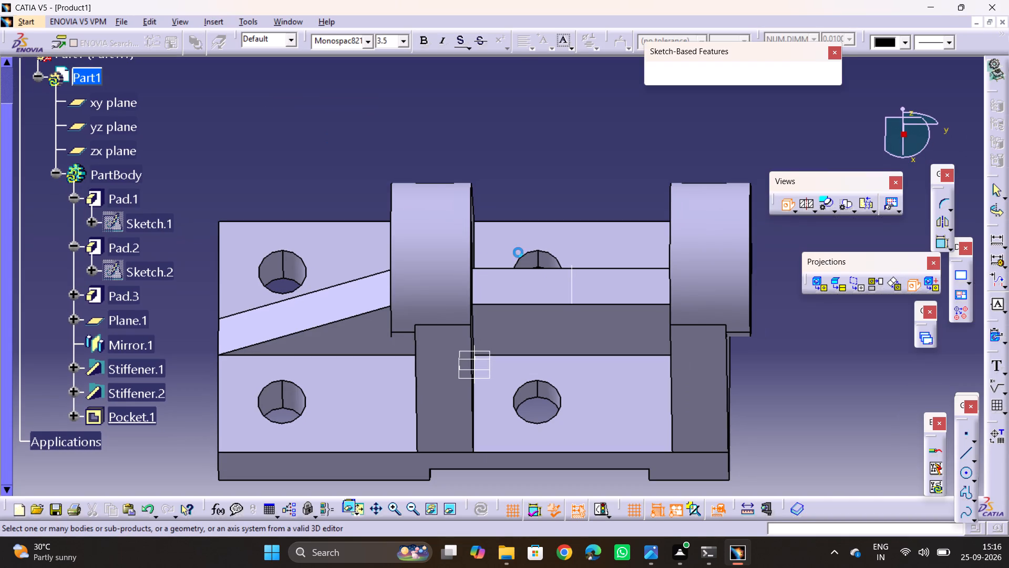
middle_drag(561, 255, 584, 177)
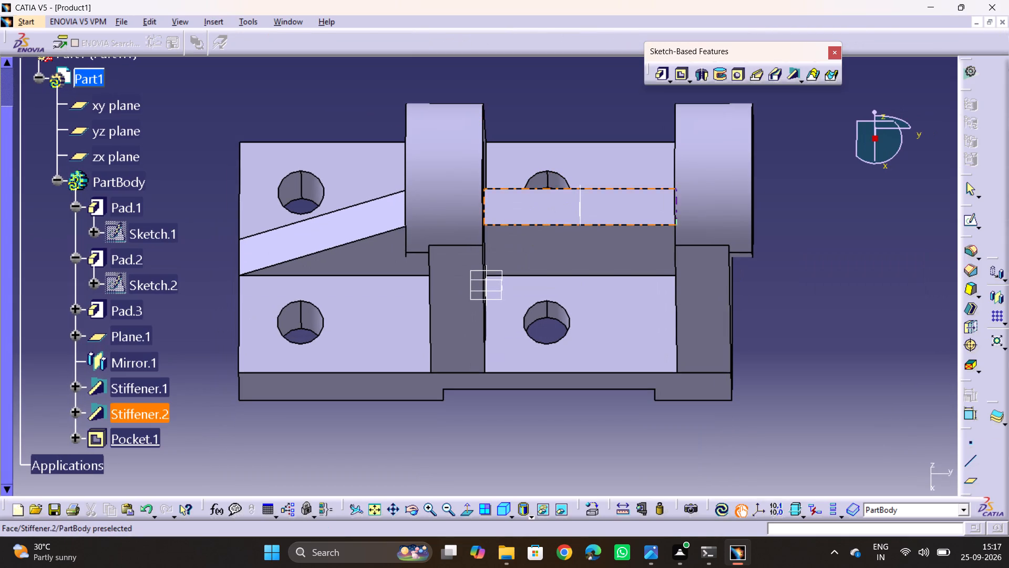
scroll(535, 349, down, 5)
ctrl+middle_drag(485, 265, 498, 320)
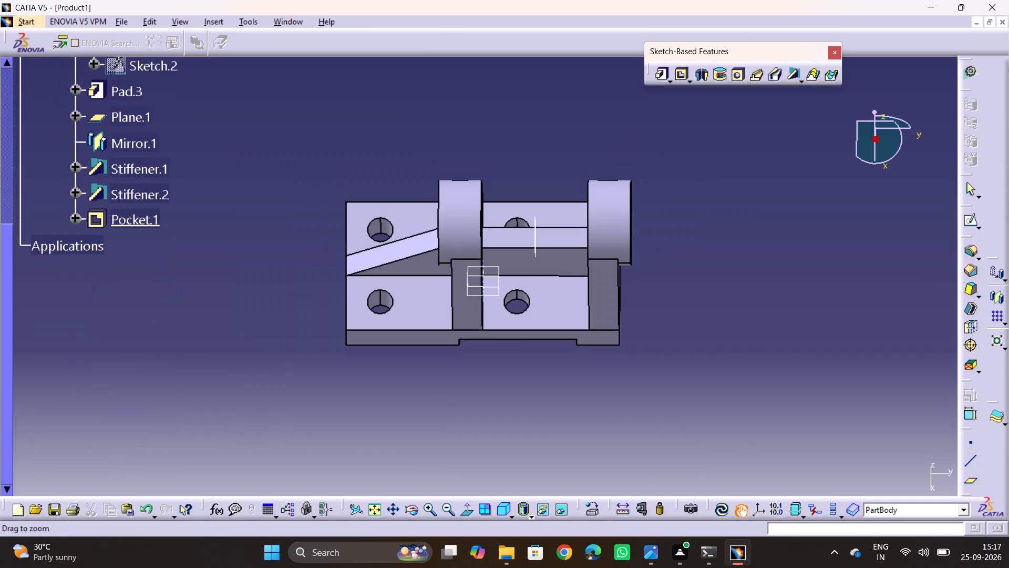
middle_drag(480, 380, 591, 264)
drag(480, 380, 591, 264)
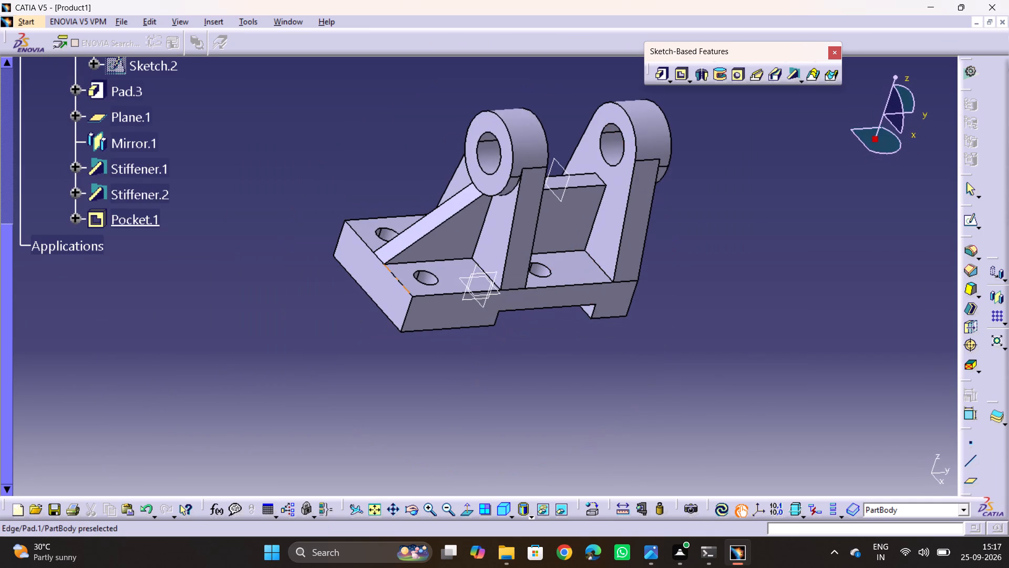
click(408, 311)
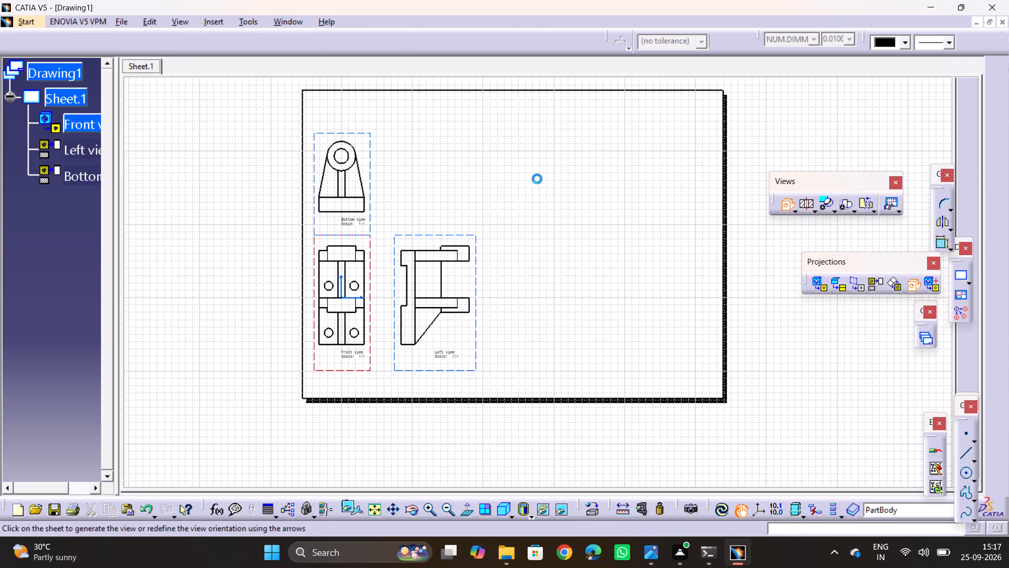
ctrl+middle_drag(521, 209, 545, 271)
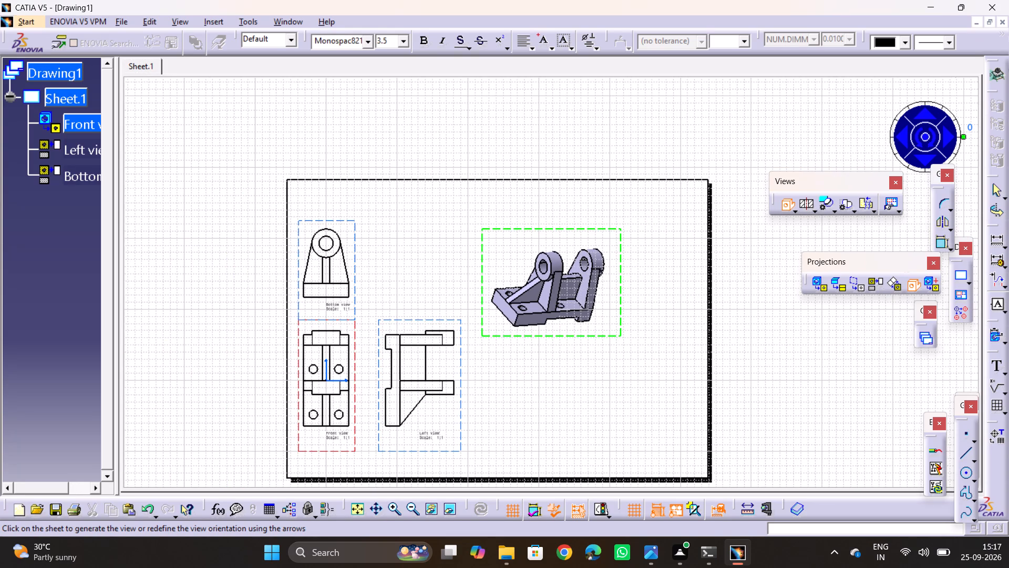
click(730, 380)
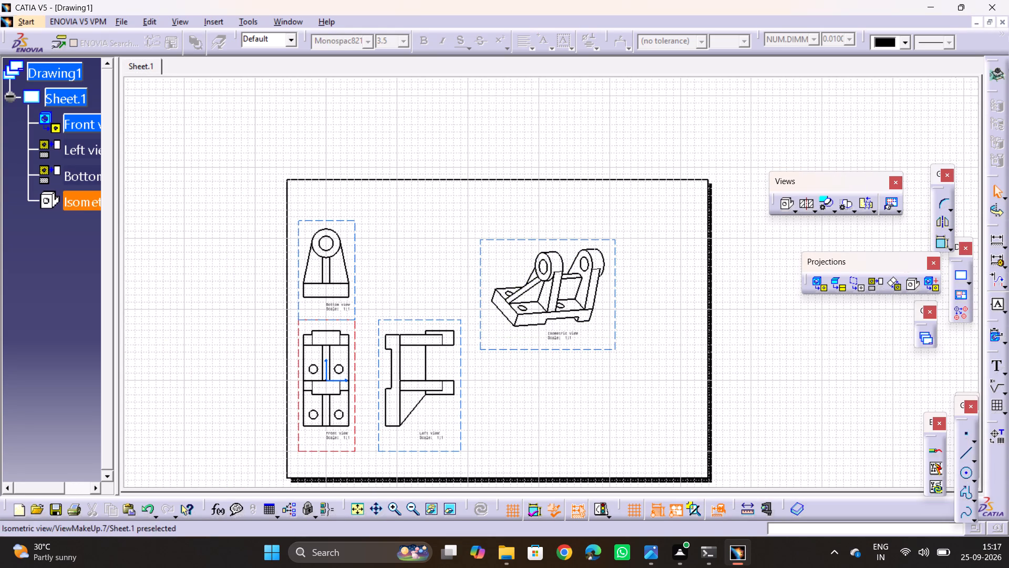
Move the isometric view up toward the sheet's upper edge.
click(600, 348)
drag(600, 348, 594, 304)
click(785, 365)
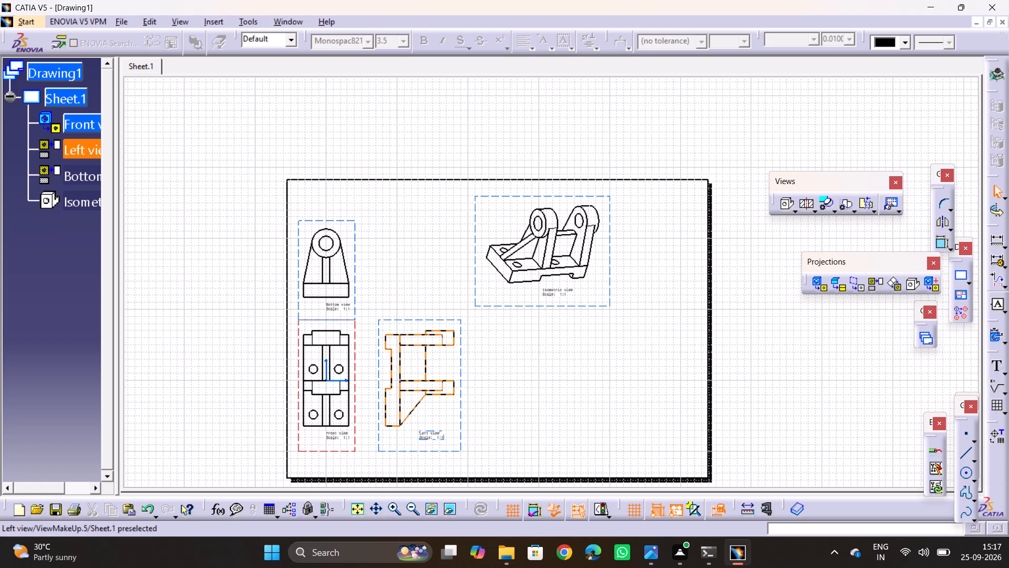
Spread the projected views by moving the left view right, beneath the isometric view, and the bottom view up, away from the front view.
drag(461, 451, 587, 458)
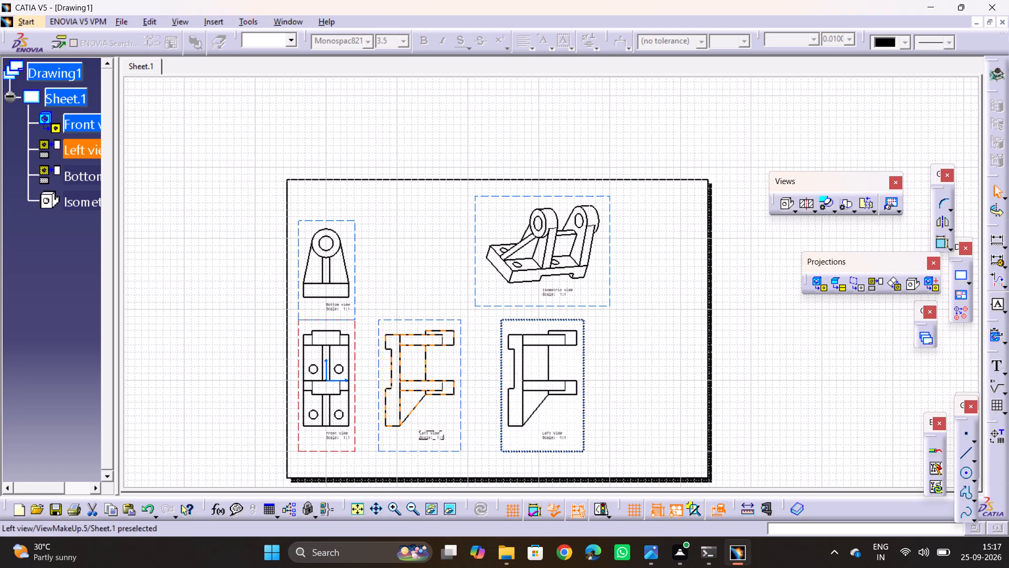
drag(587, 458, 590, 458)
click(822, 386)
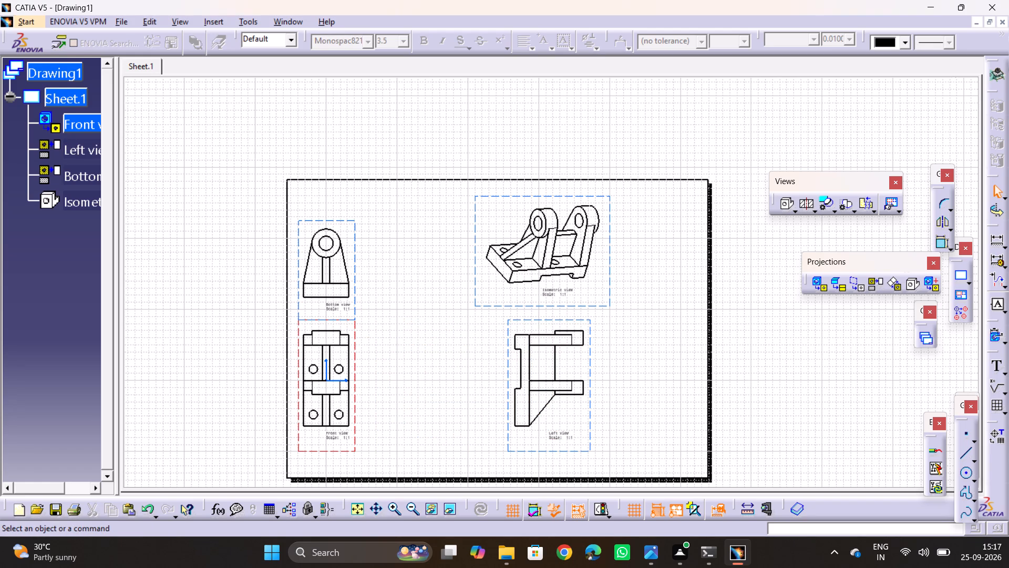
drag(356, 303, 359, 274)
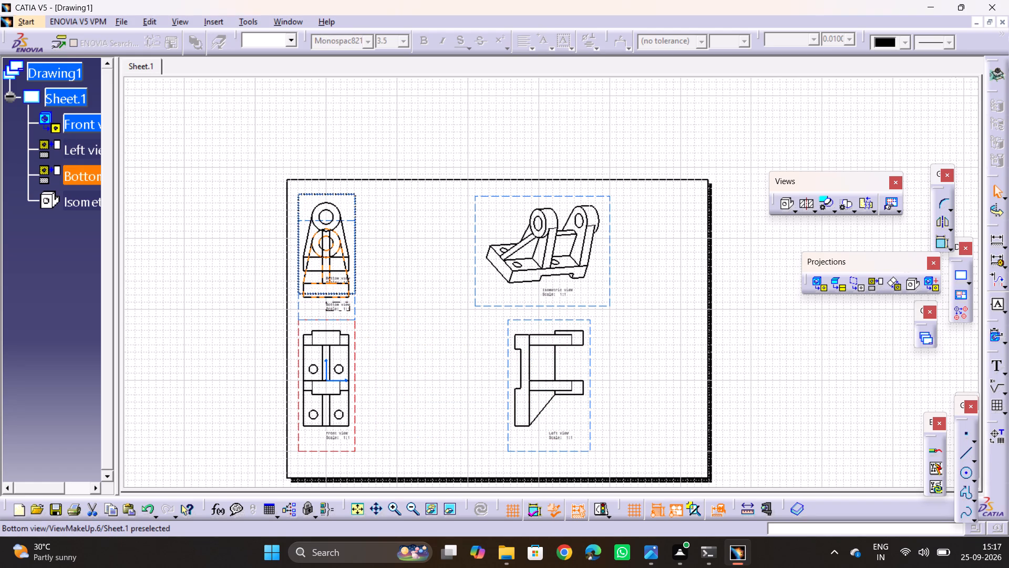
drag(359, 274, 362, 275)
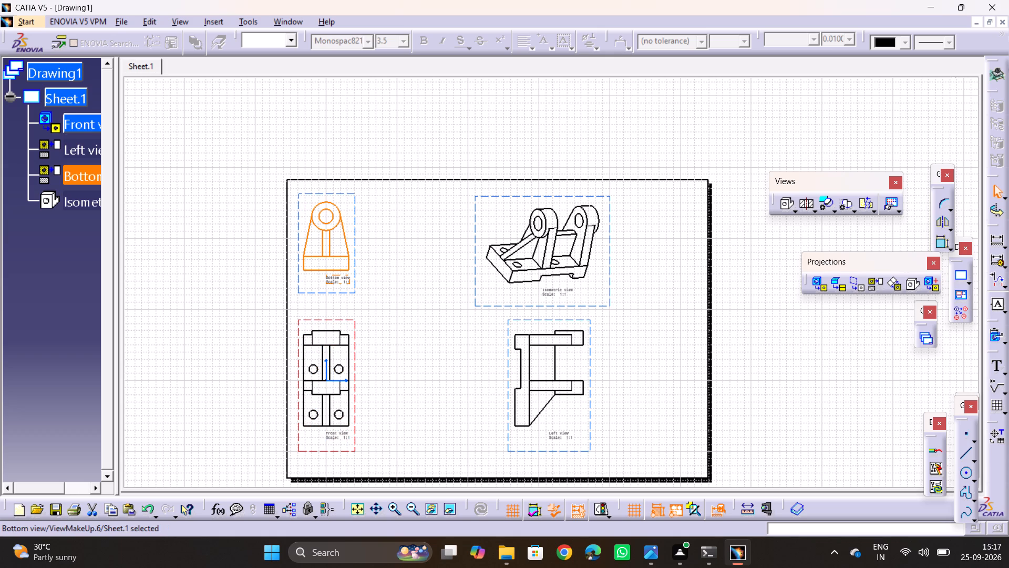
Shift the front view and its linked views toward the sheet's centre, and bring the left view back beneath the isometric view.
drag(356, 368, 417, 374)
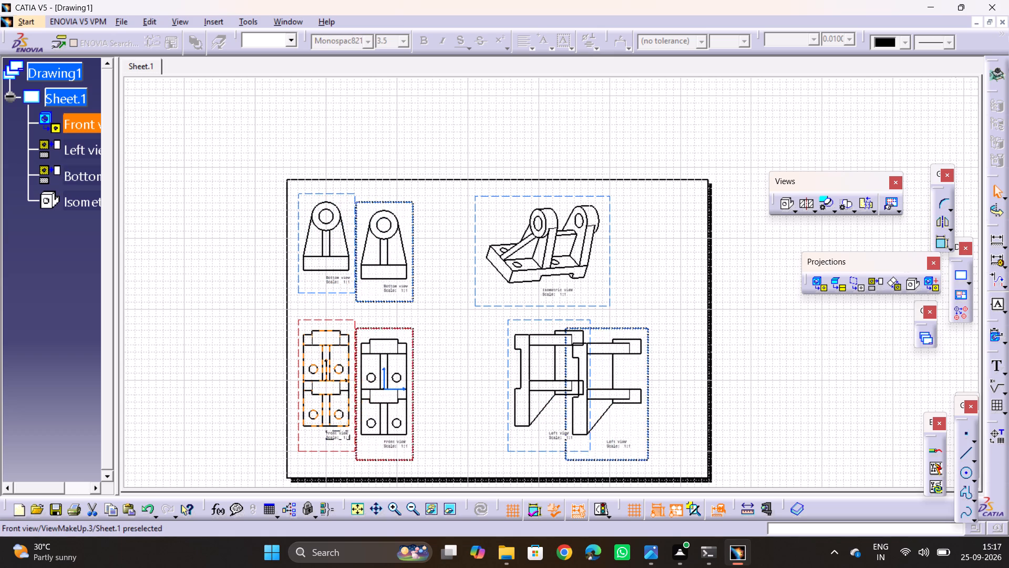
drag(417, 374, 415, 374)
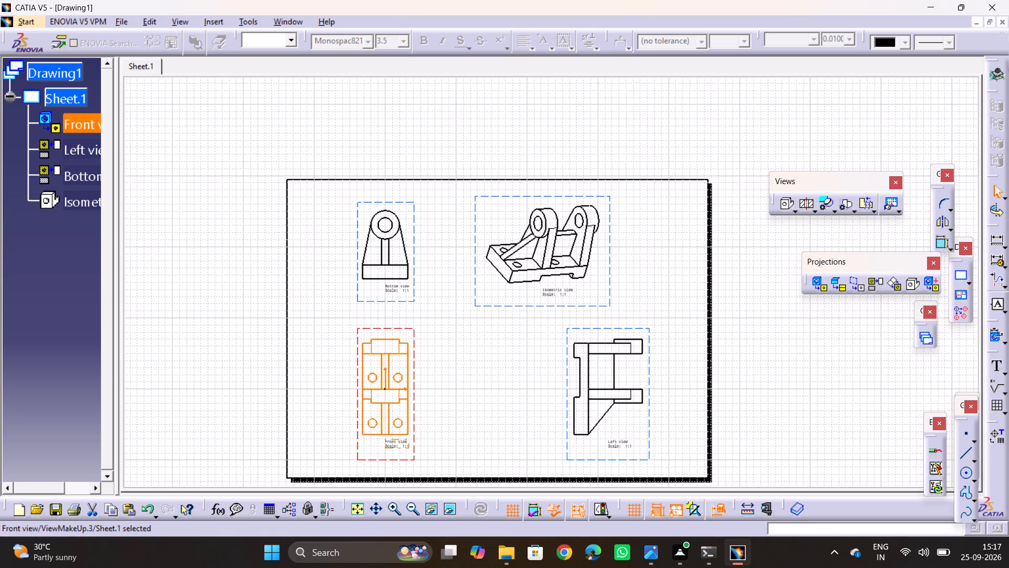
drag(568, 411, 534, 413)
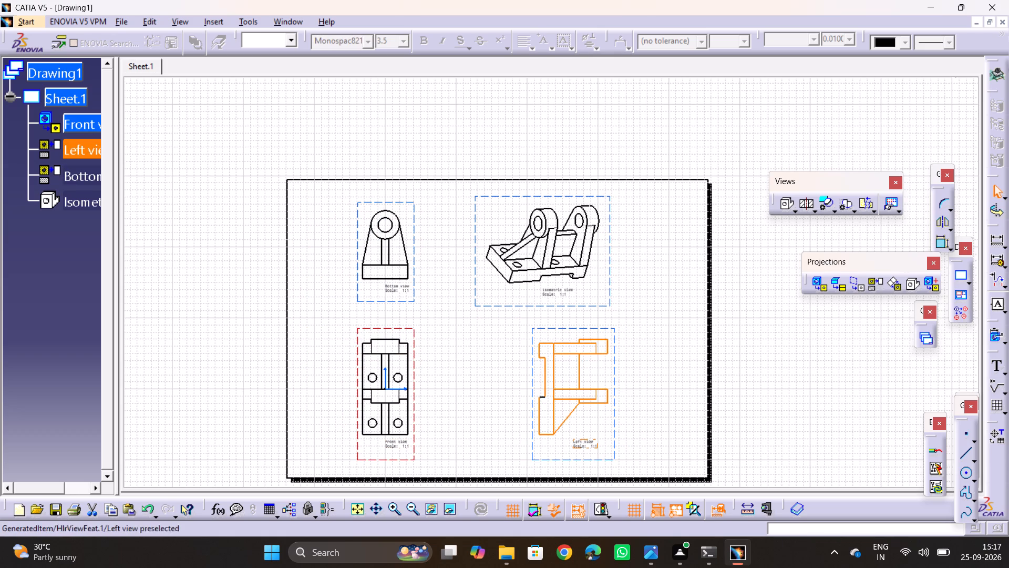
drag(532, 396, 503, 398)
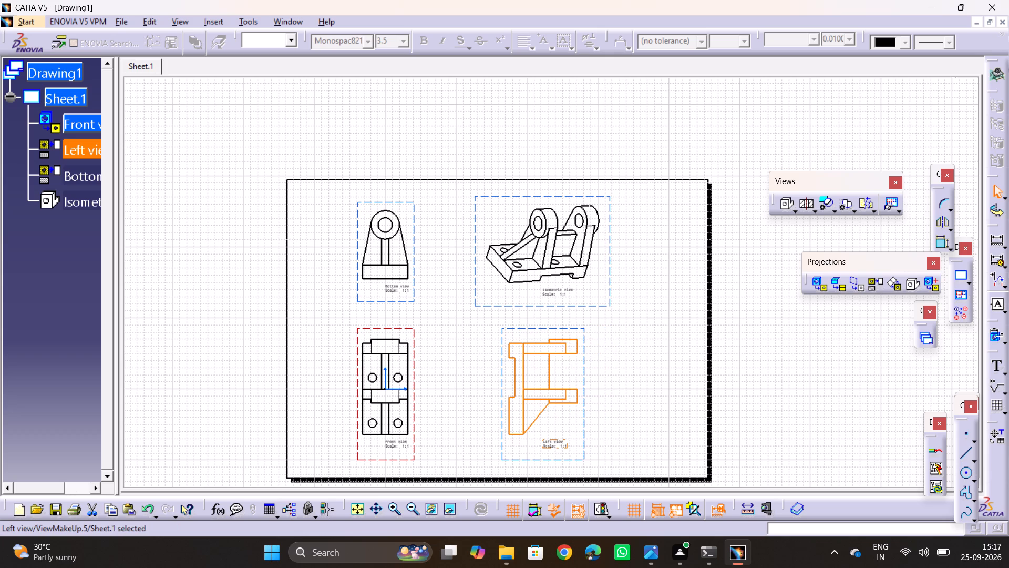
click(769, 408)
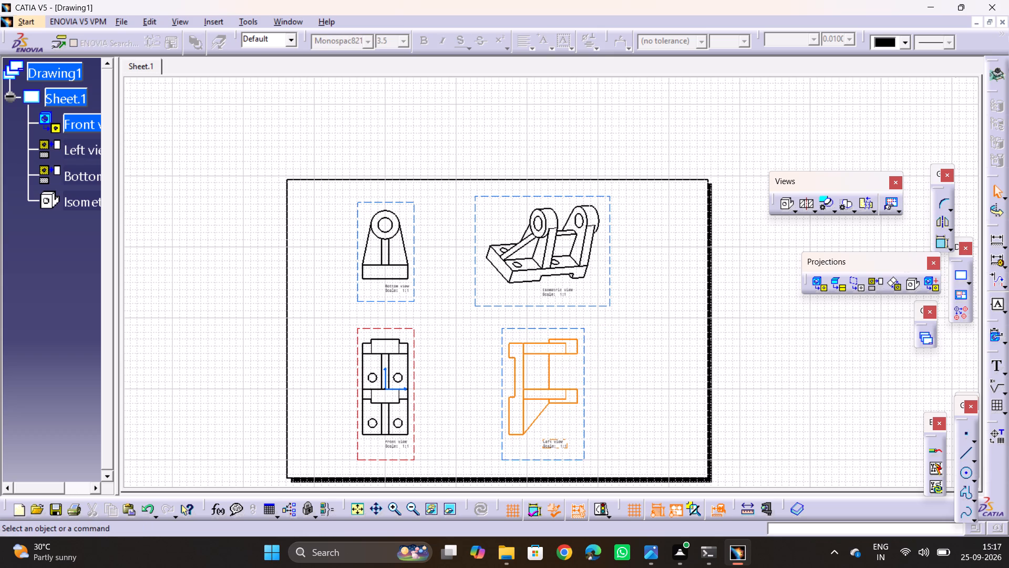
click(768, 401)
Start printing the drawing and set the Microsoft Print to PDF orientation to Landscape.
key(ctrl+p)
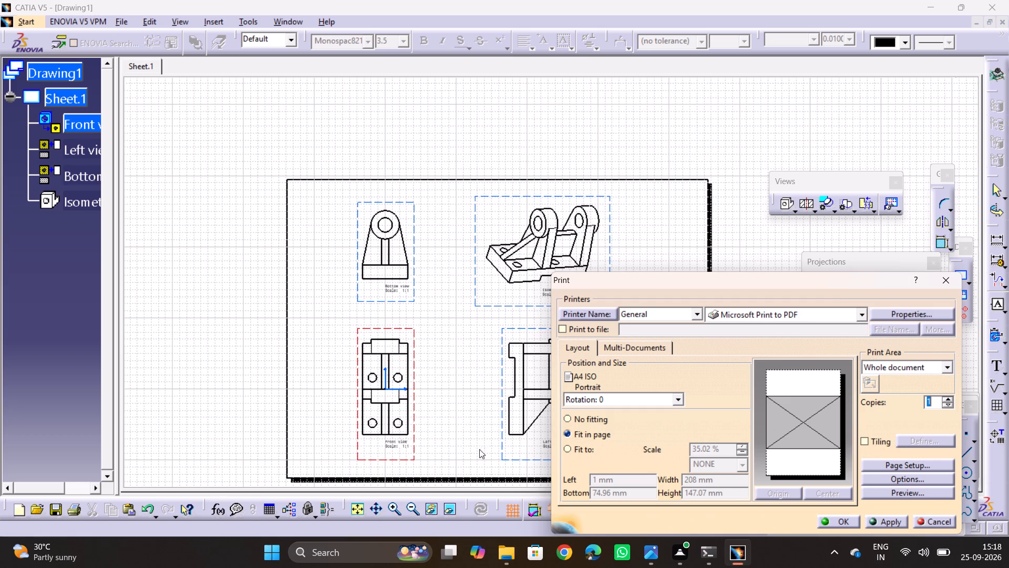
click(913, 312)
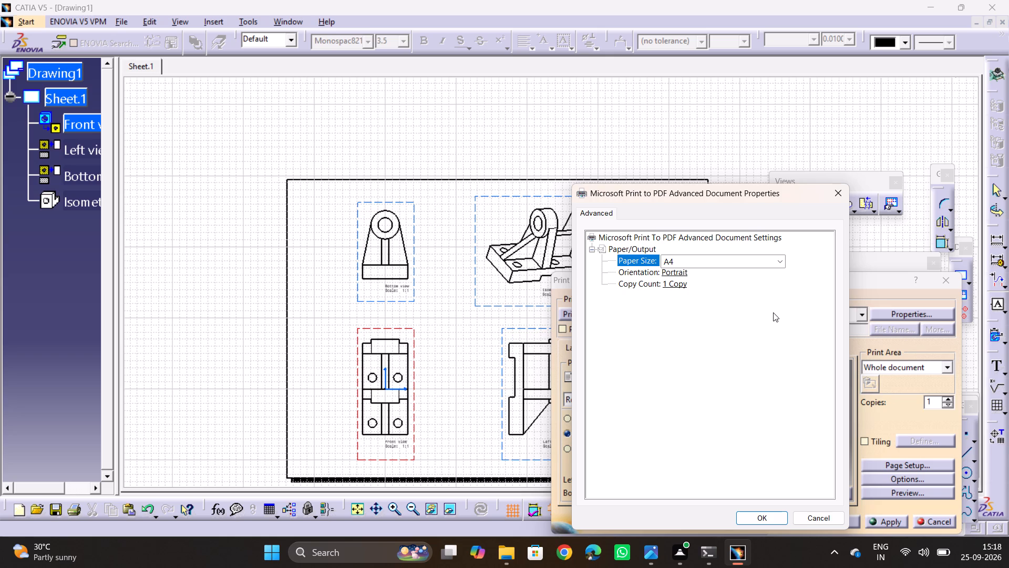
click(667, 272)
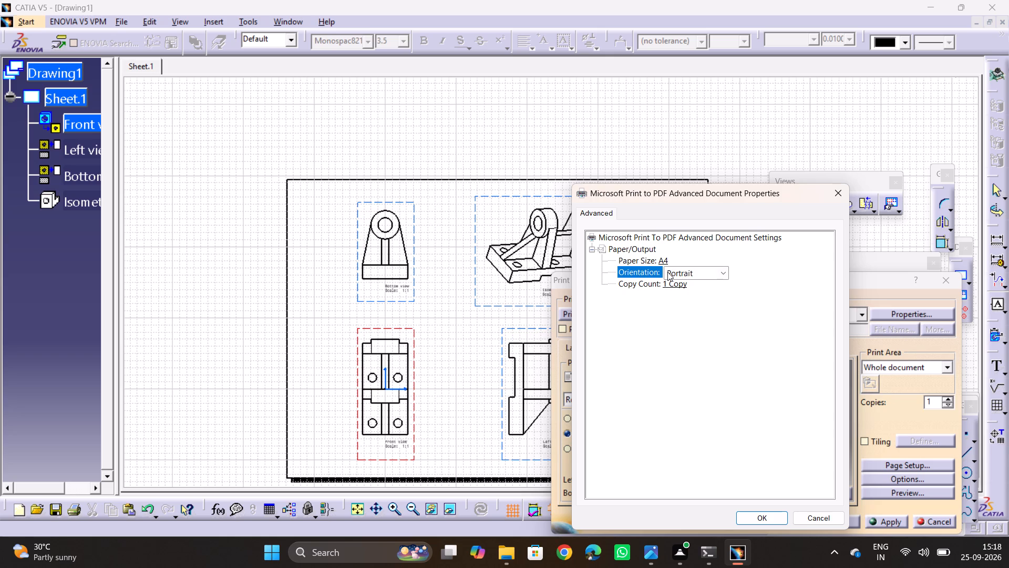
click(684, 273)
click(687, 282)
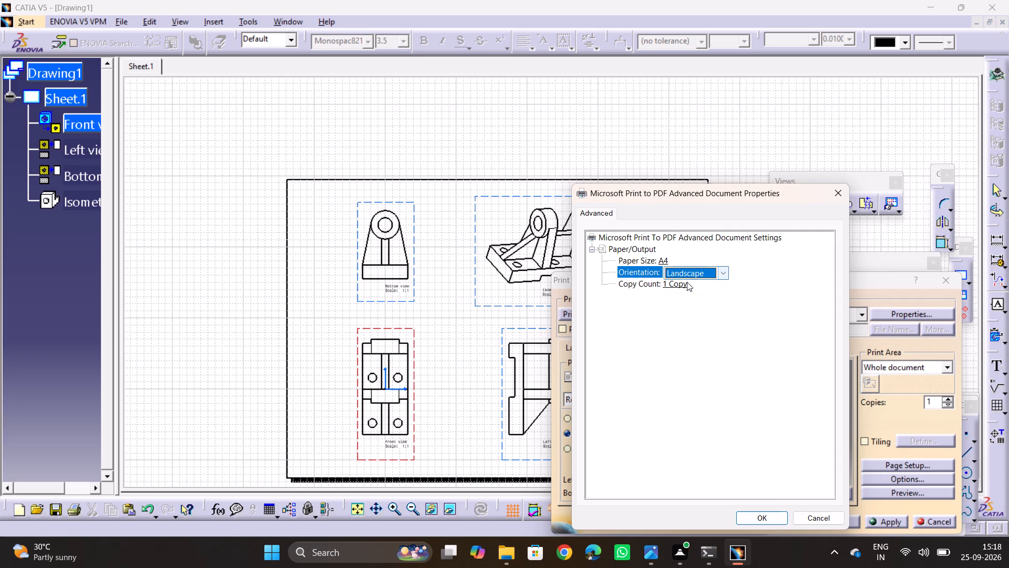
click(772, 513)
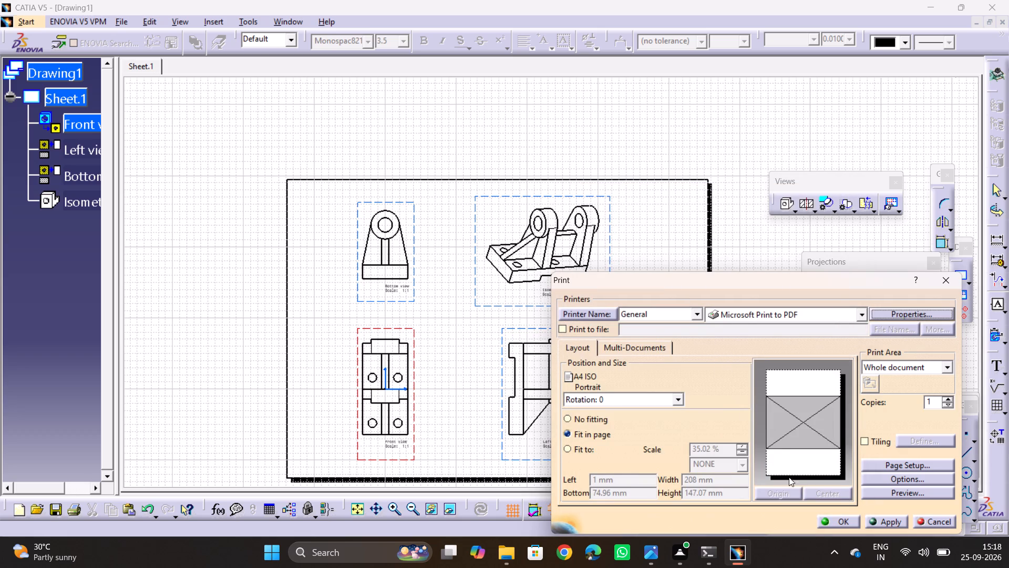
Preview the landscape page and print the whole drawing, saving the output as a PDF document named C20.
click(911, 496)
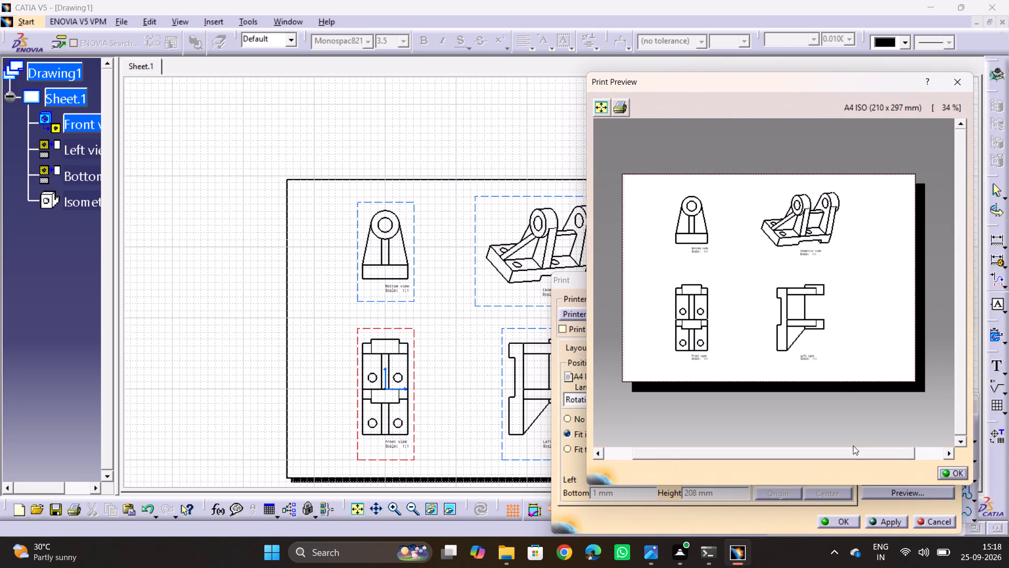
click(943, 476)
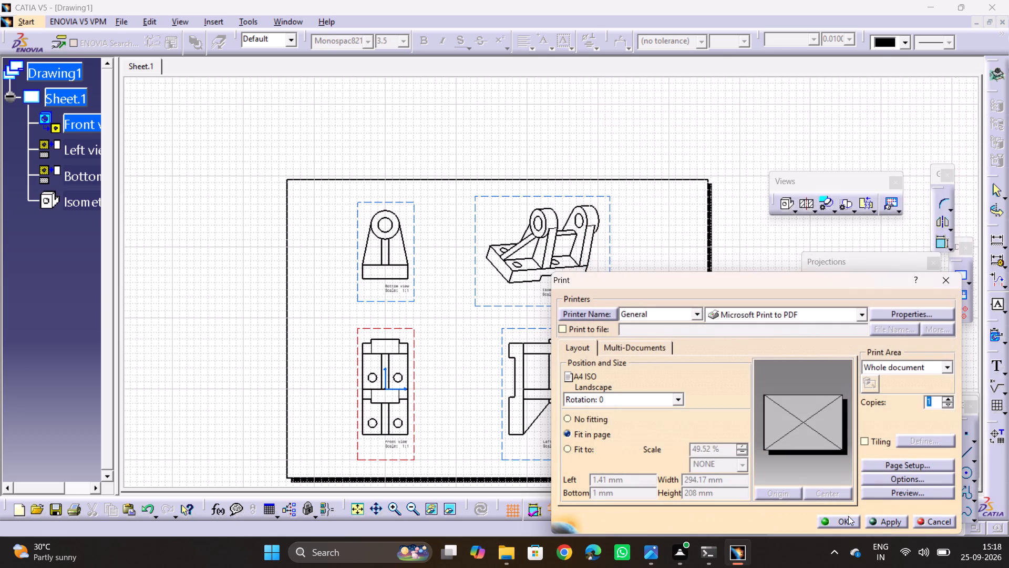
click(841, 525)
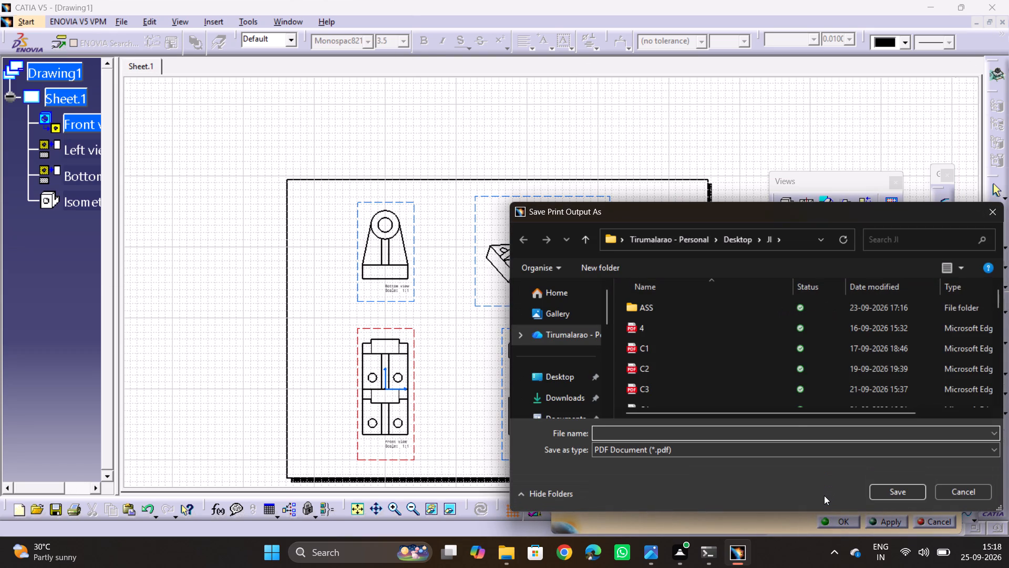
text(C2)
key(0)
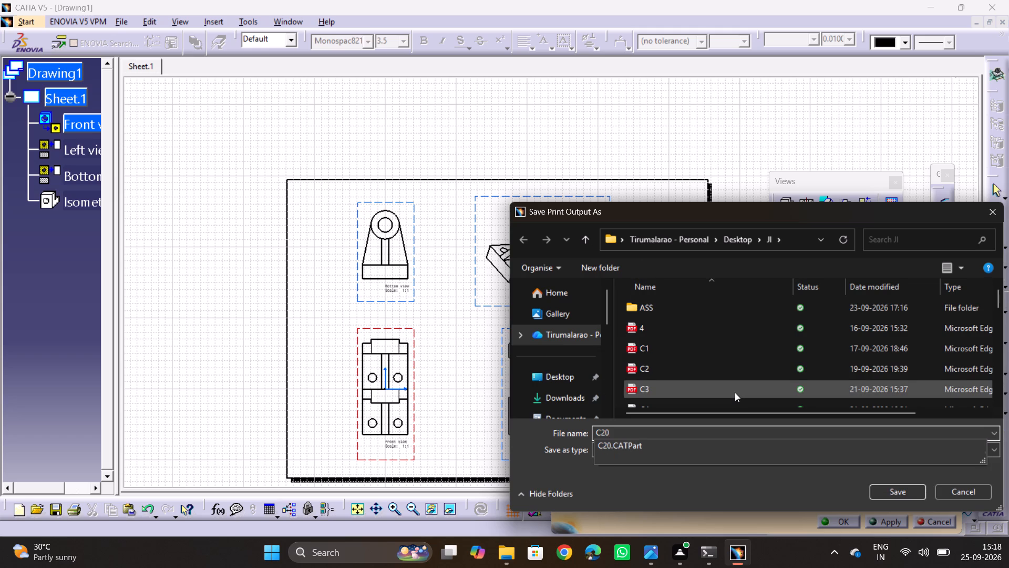
key(Return)
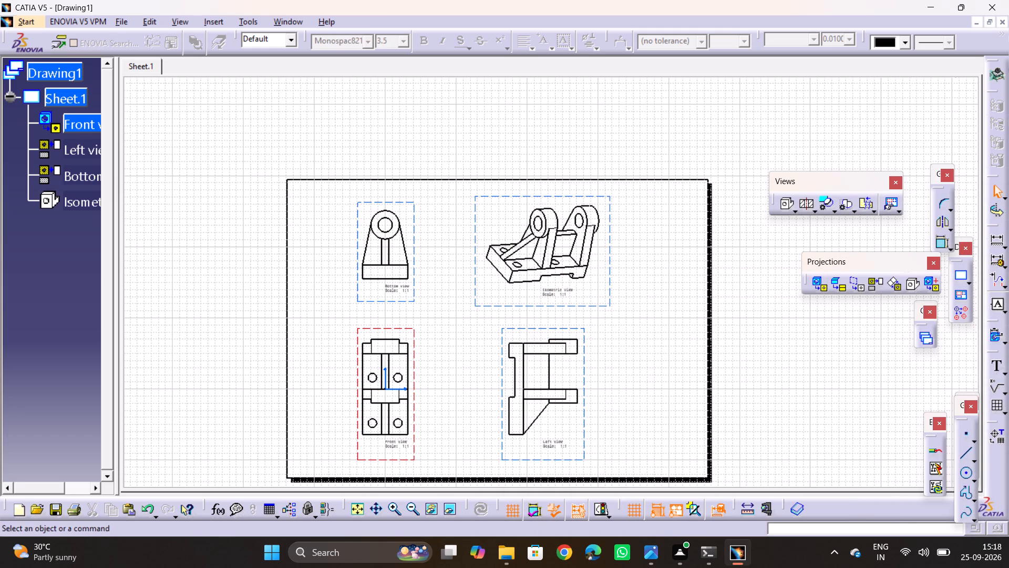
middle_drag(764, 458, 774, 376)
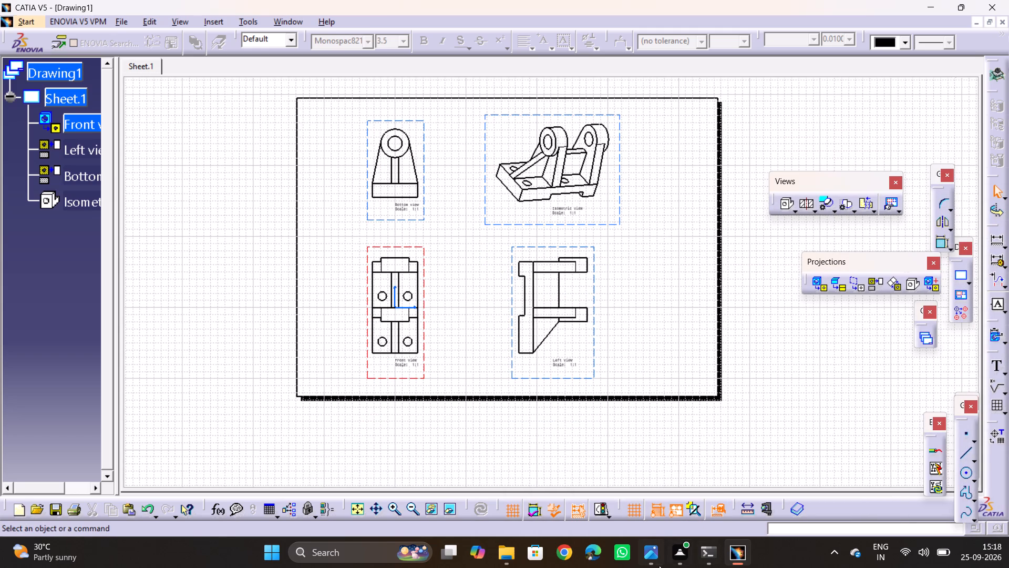